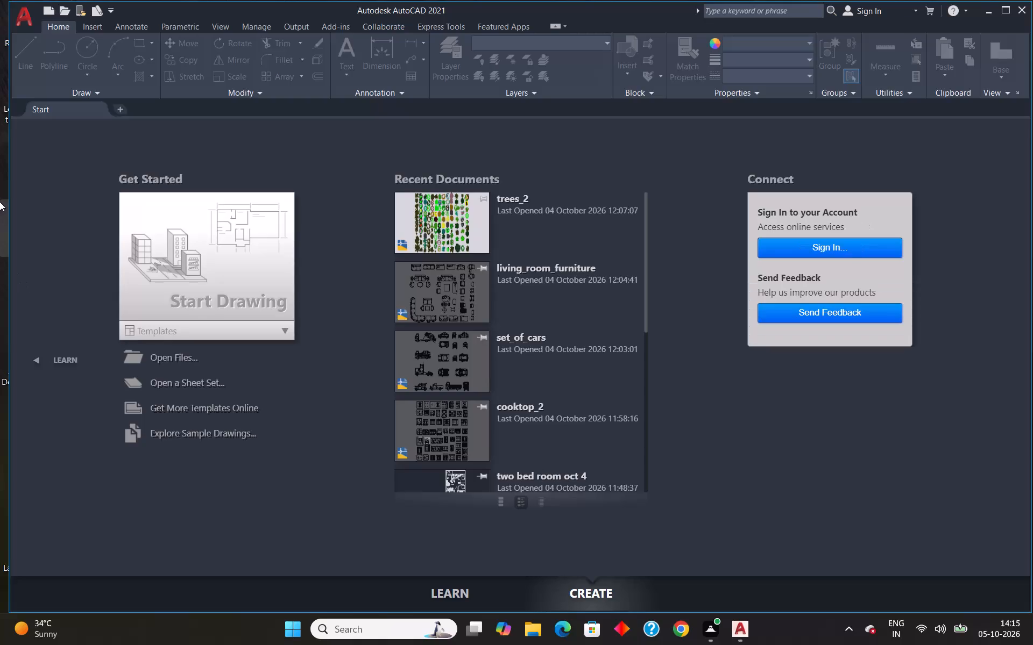
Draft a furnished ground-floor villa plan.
Start a new blank drawing and maximize the application window.
click(169, 249)
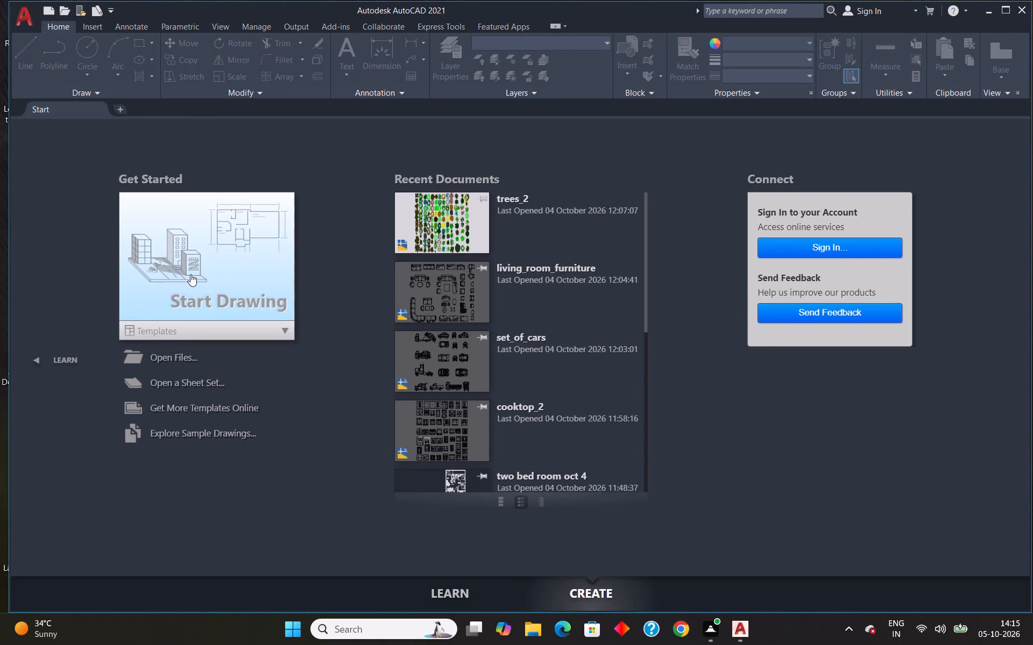
click(1007, 14)
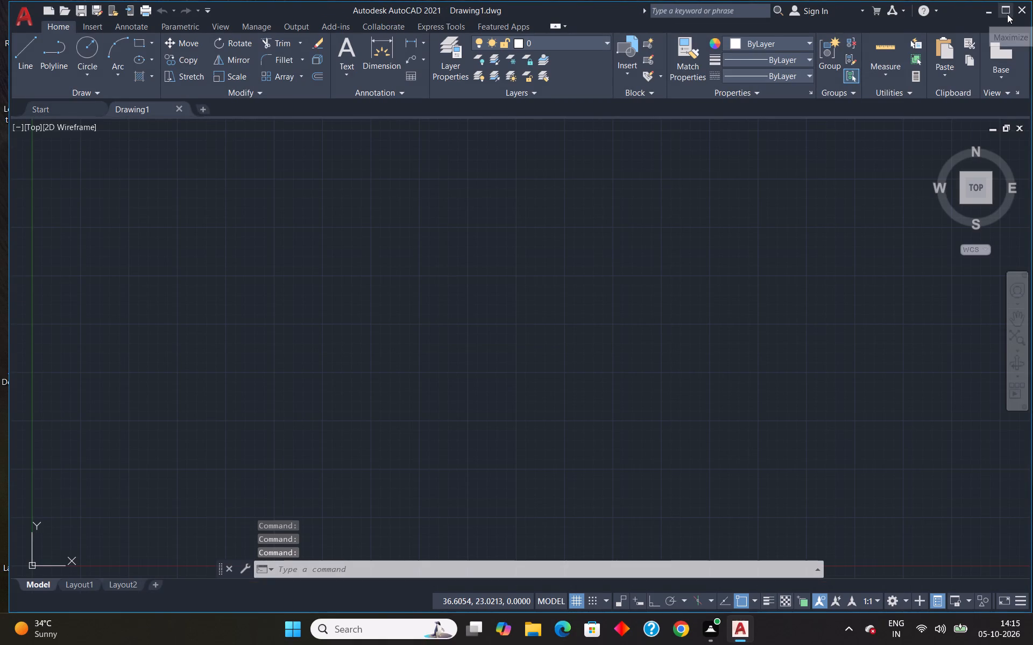
Configure the drawing units to Engineering length type with 0'-0.00" precision and Inches as the insertion scale.
text(units)
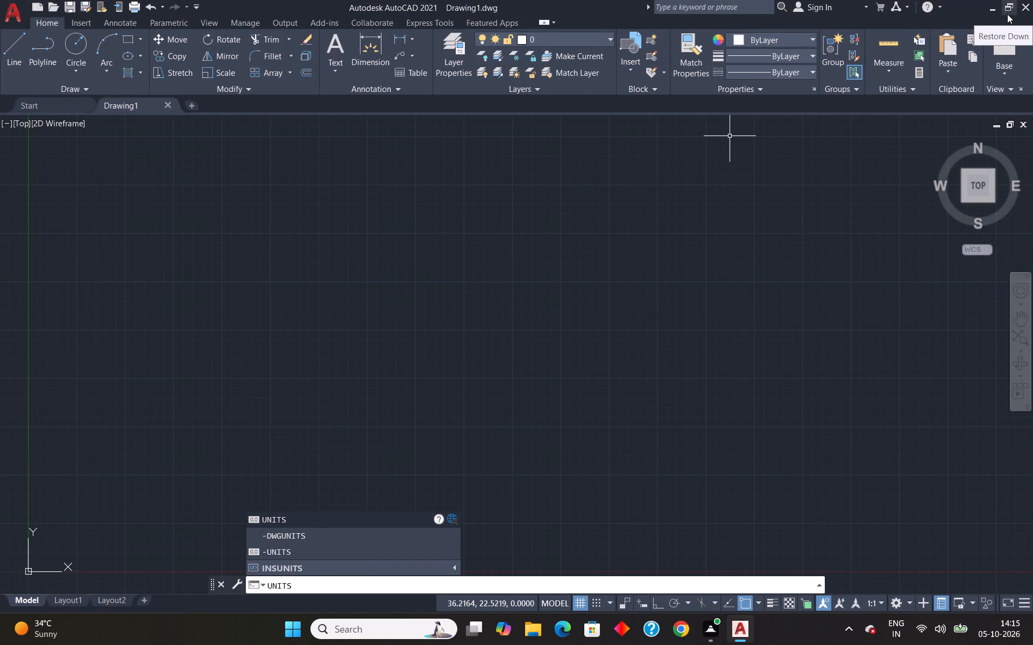
key(Return)
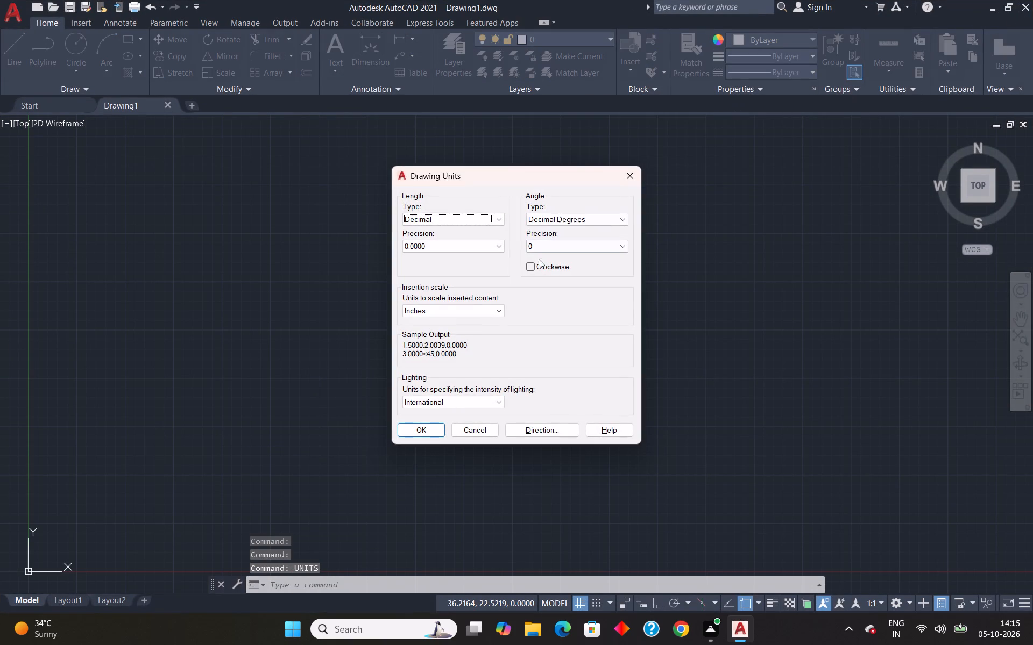
click(499, 223)
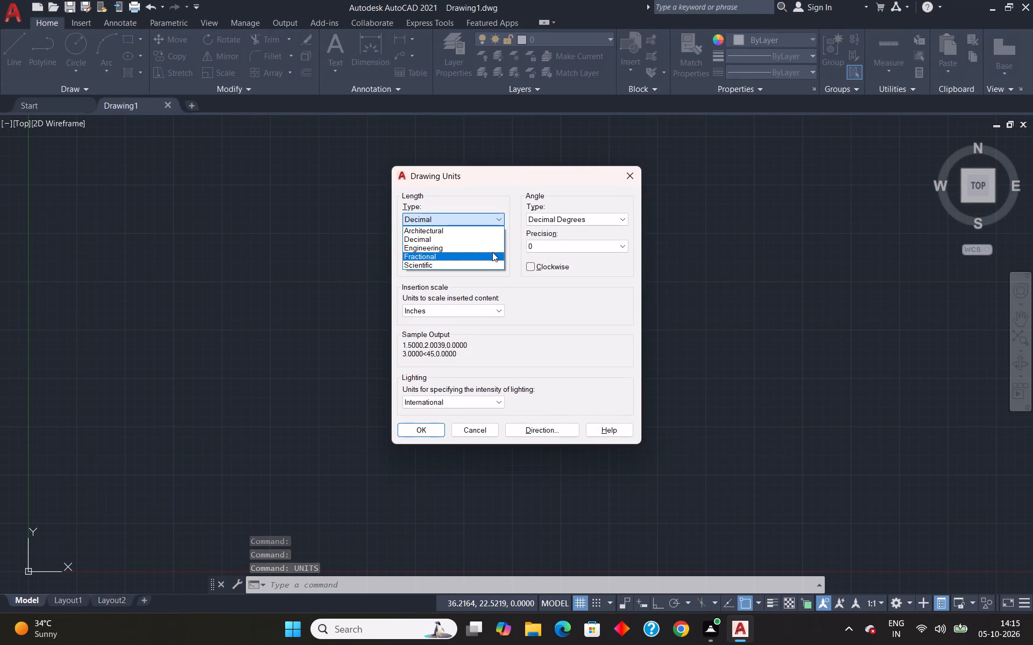
click(491, 247)
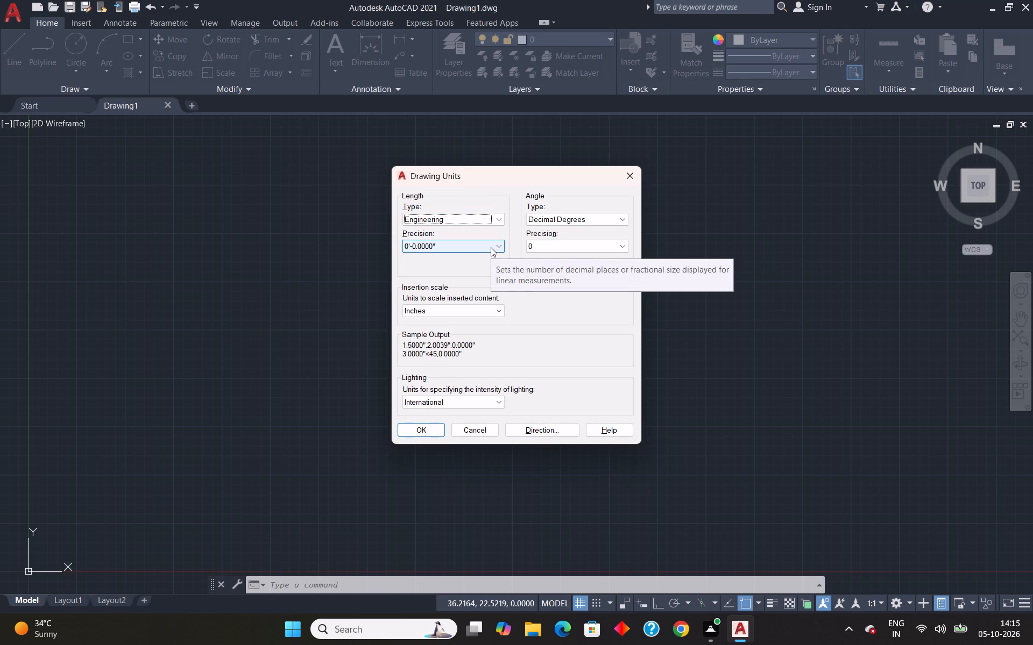
click(491, 247)
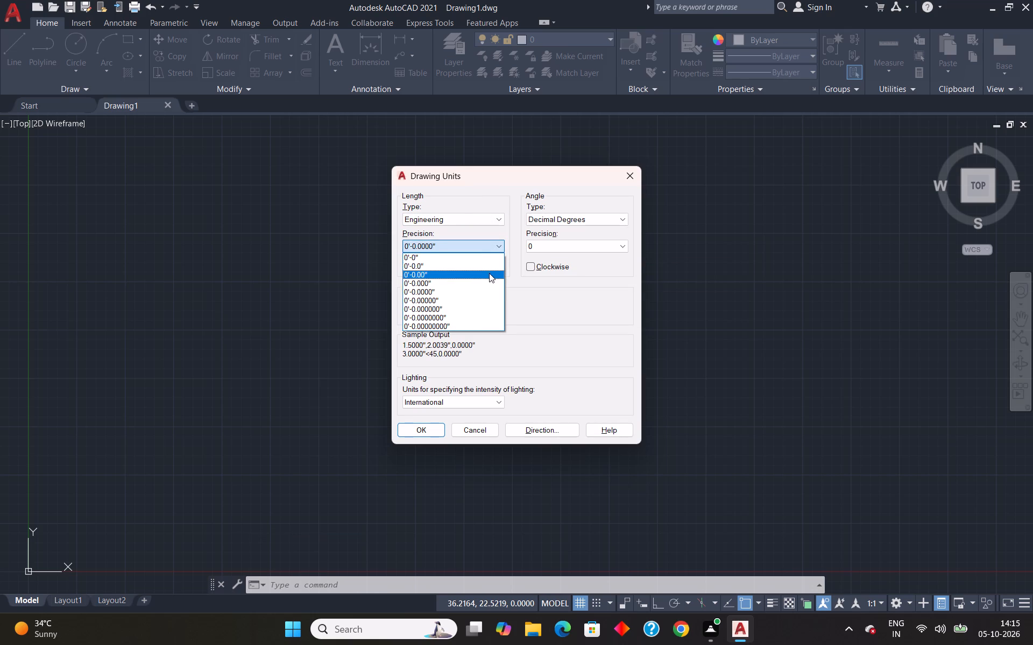
click(487, 274)
click(479, 309)
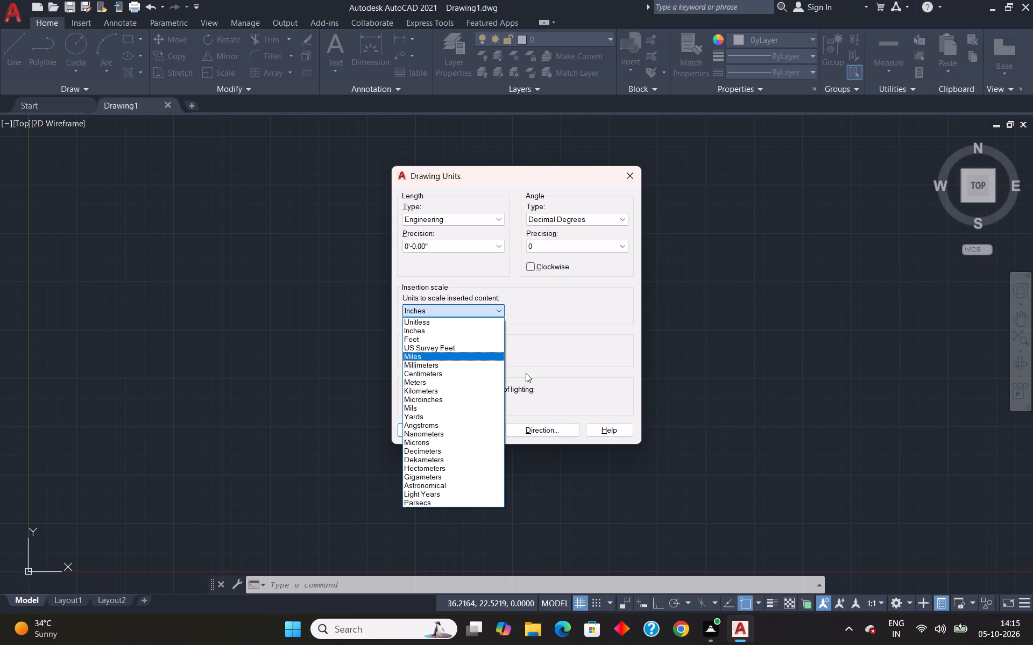
click(477, 329)
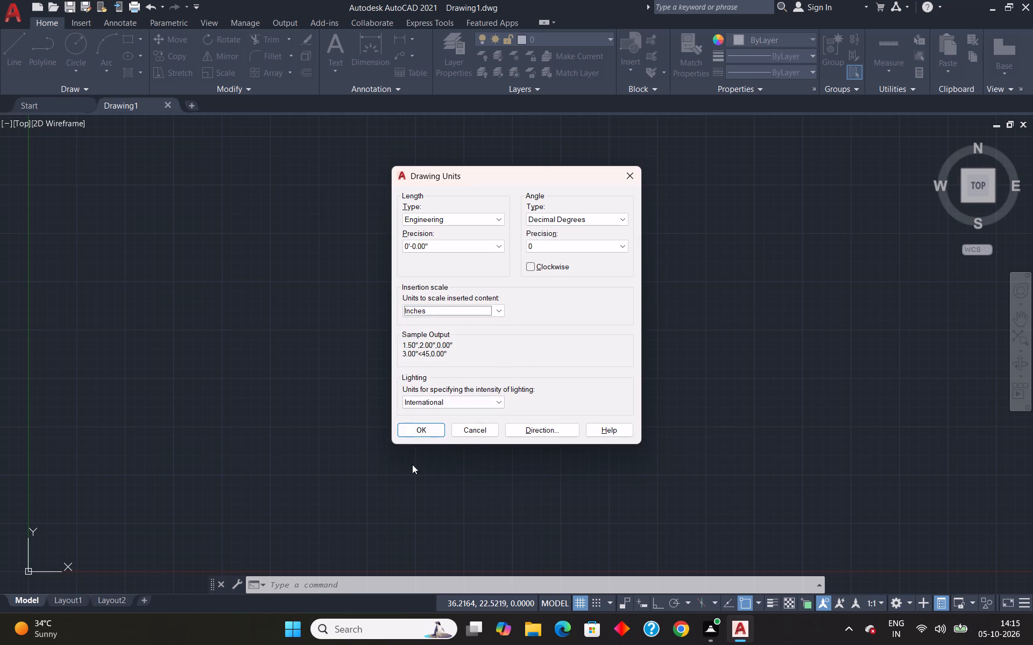
click(419, 430)
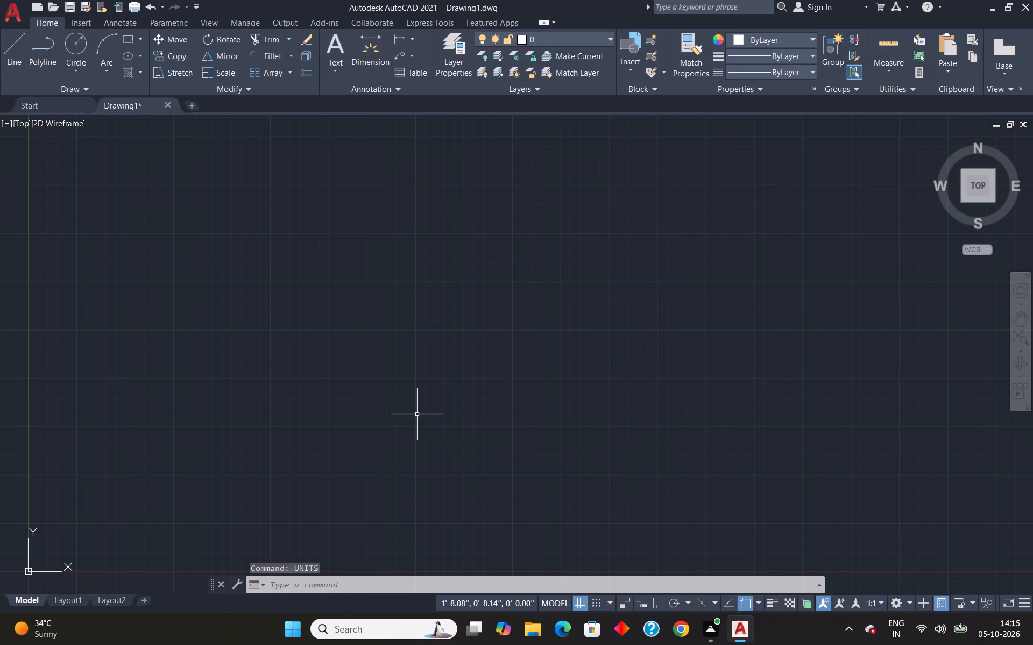
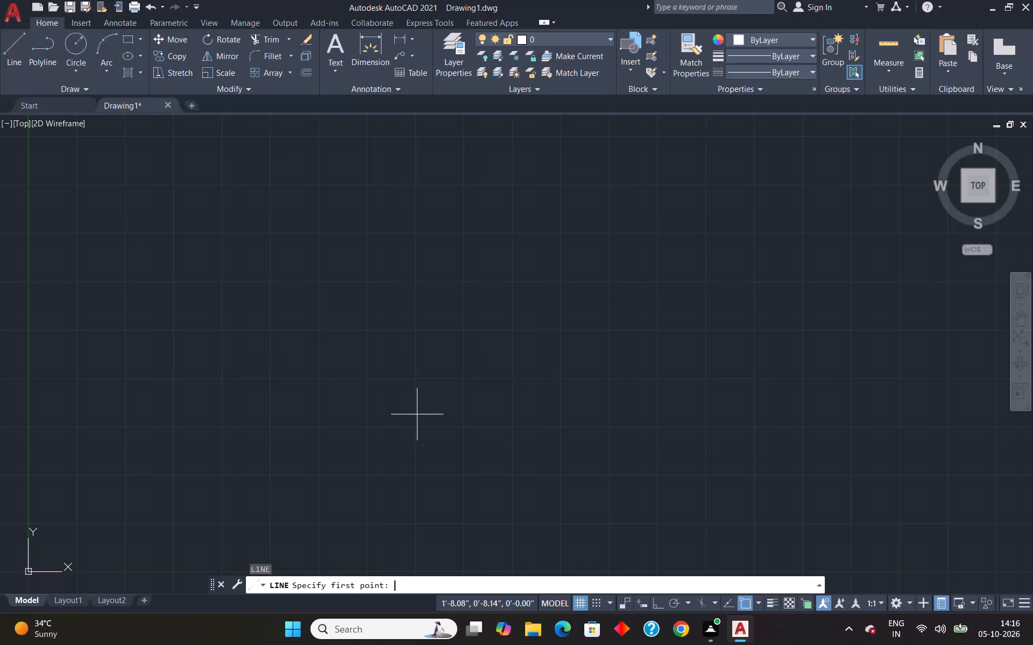
Draw a horizontal 40' line to the right of the origin with Ortho mode on.
scroll(436, 430, down, 3)
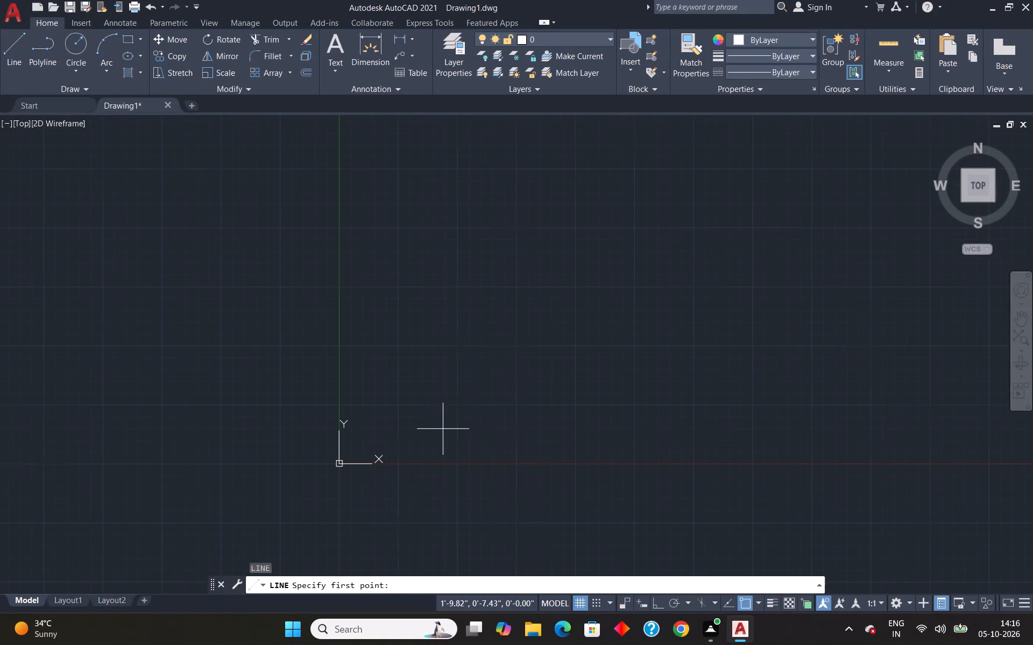
scroll(445, 429, down, 1)
scroll(498, 312, up, 2)
click(374, 285)
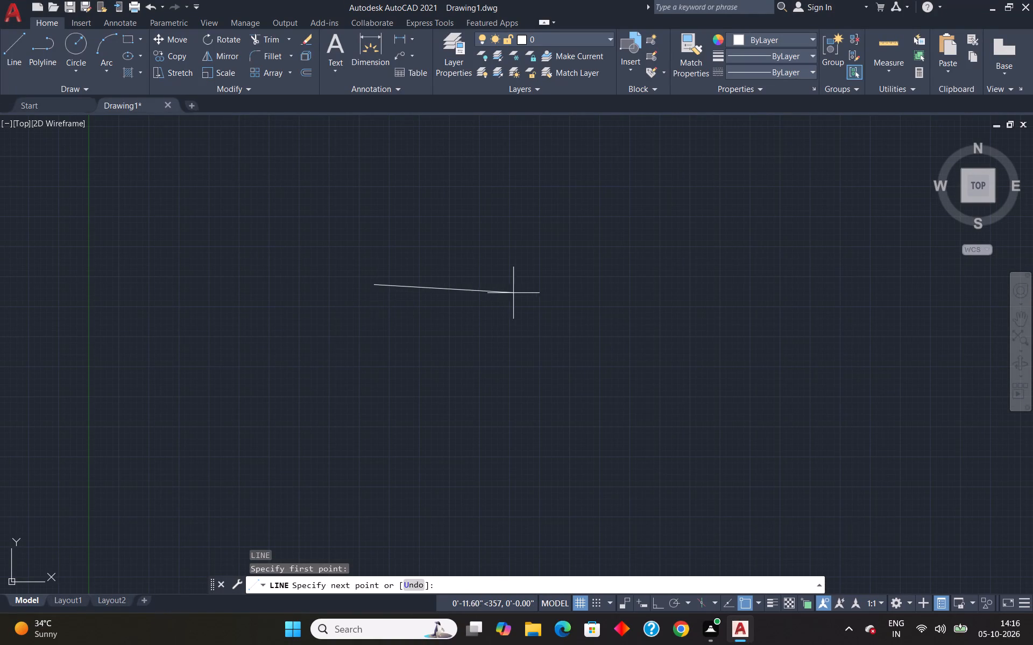
key(F8)
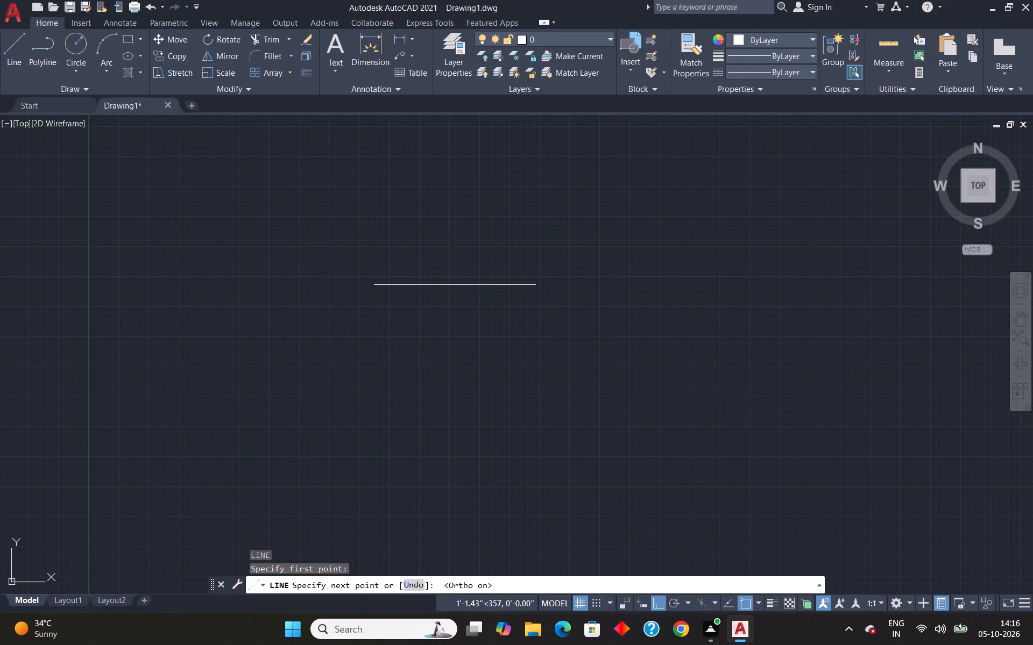
text(40')
key(Return)
scroll(535, 293, down, 5)
scroll(507, 331, down, 2)
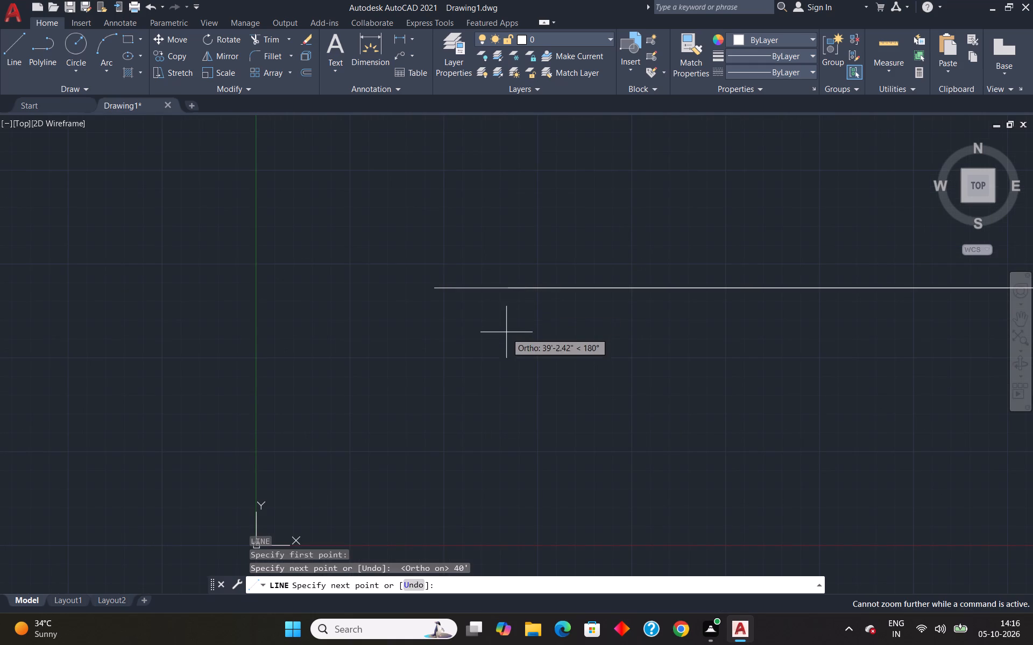
scroll(505, 334, down, 3)
key(space)
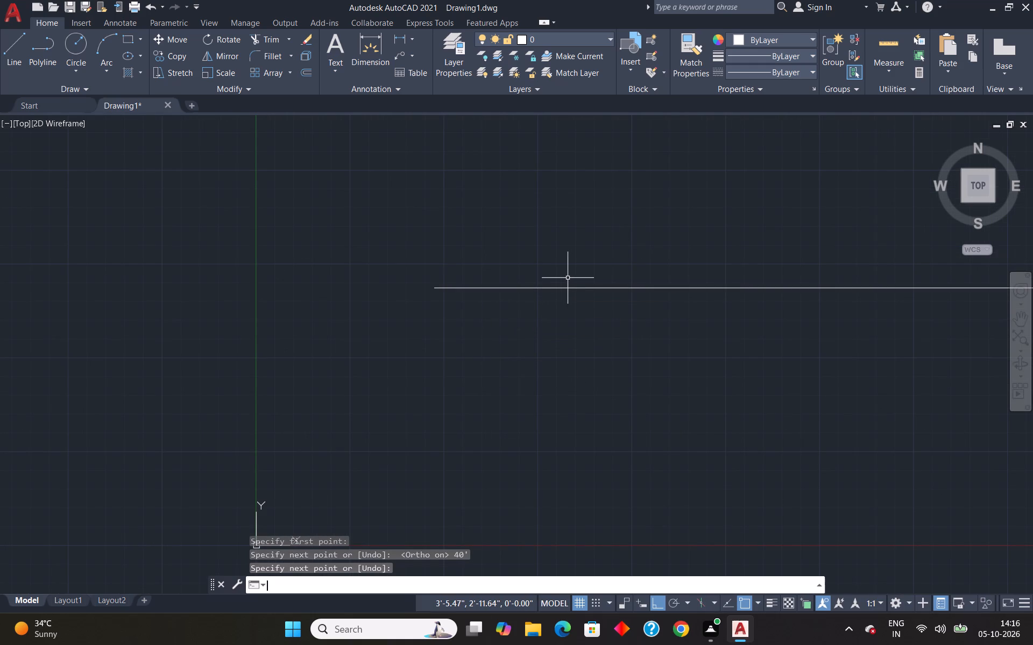
Move the 40' line horizontally to the right, farther away from the origin.
scroll(569, 306, down, 5)
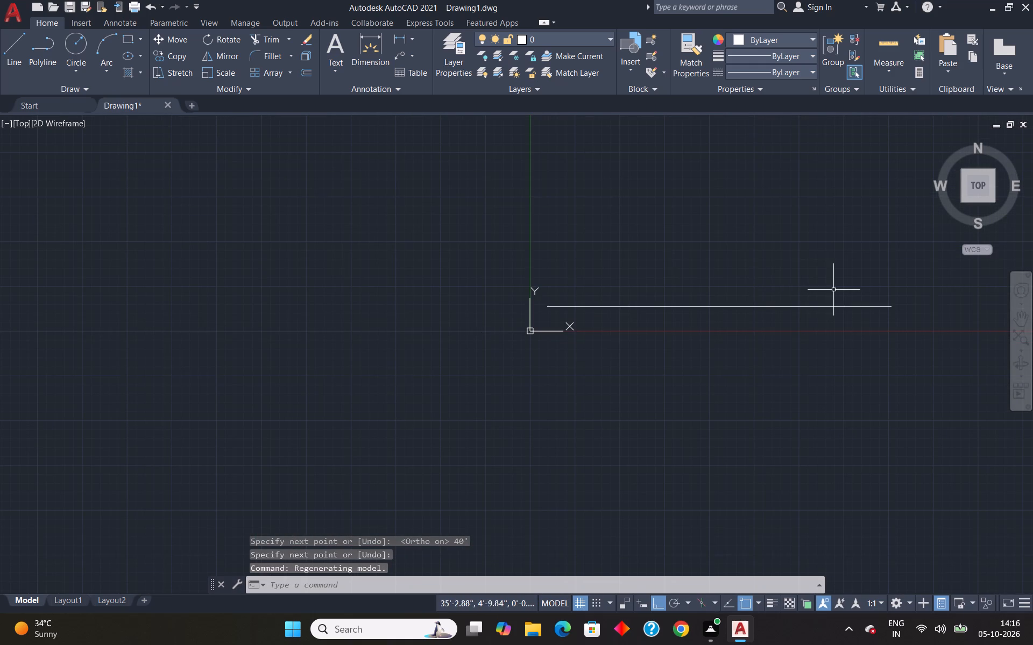
click(807, 307)
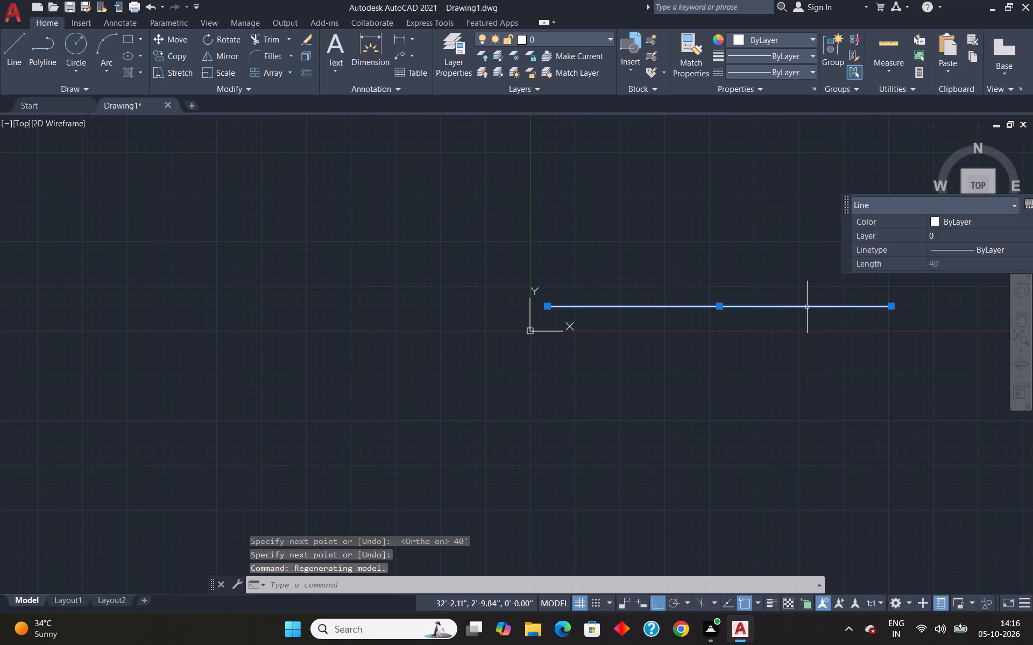
key(m)
key(Return)
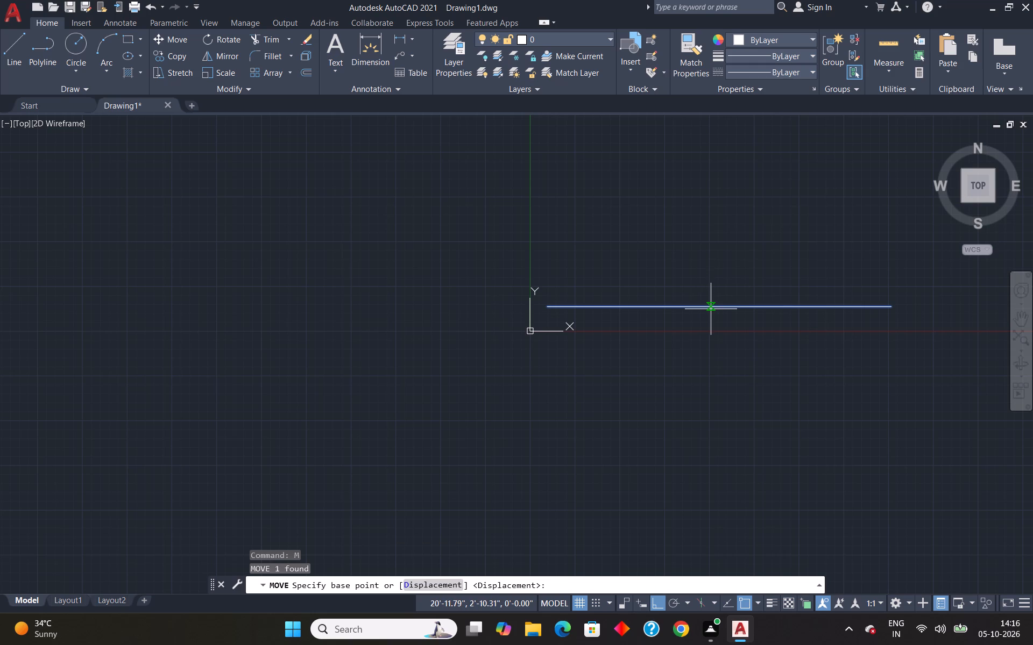
click(711, 307)
scroll(704, 302, down, 6)
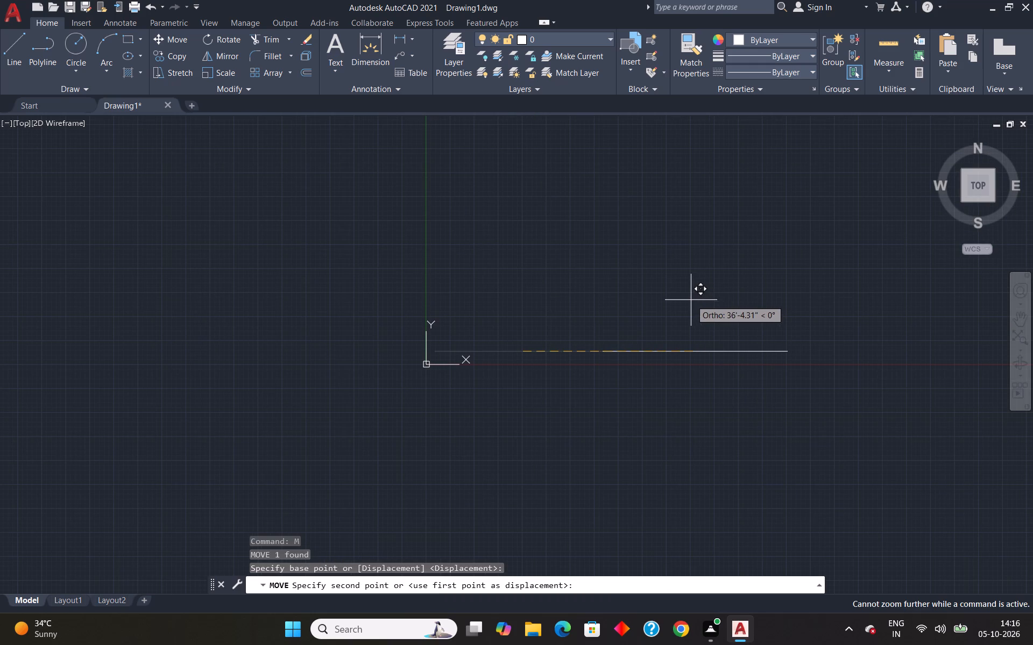
click(761, 287)
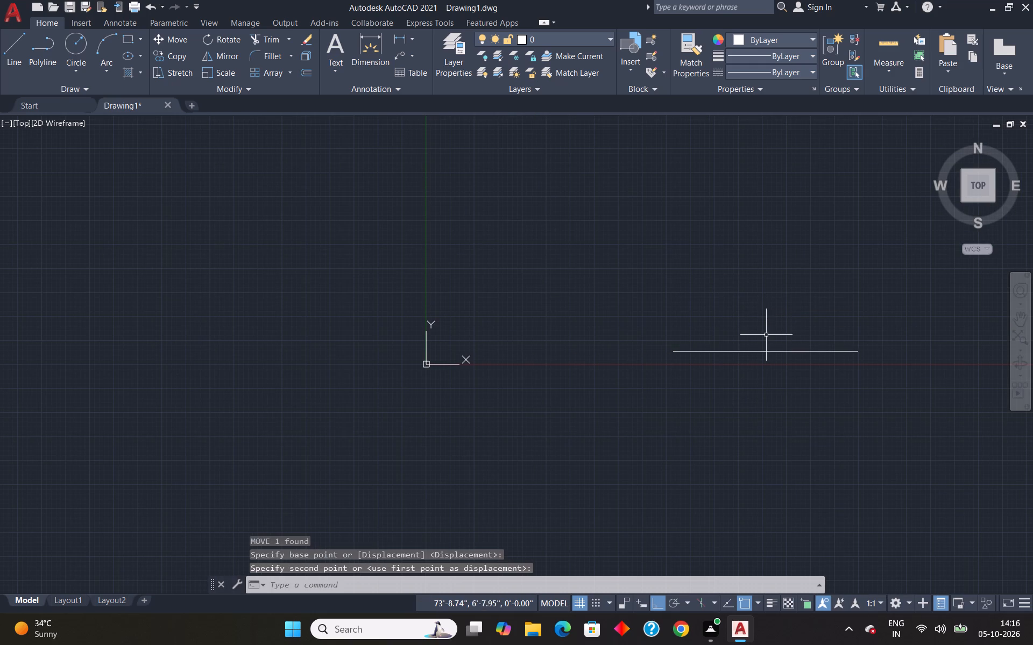
Move the 40' line straight up by about 30'-4".
click(765, 350)
key(m)
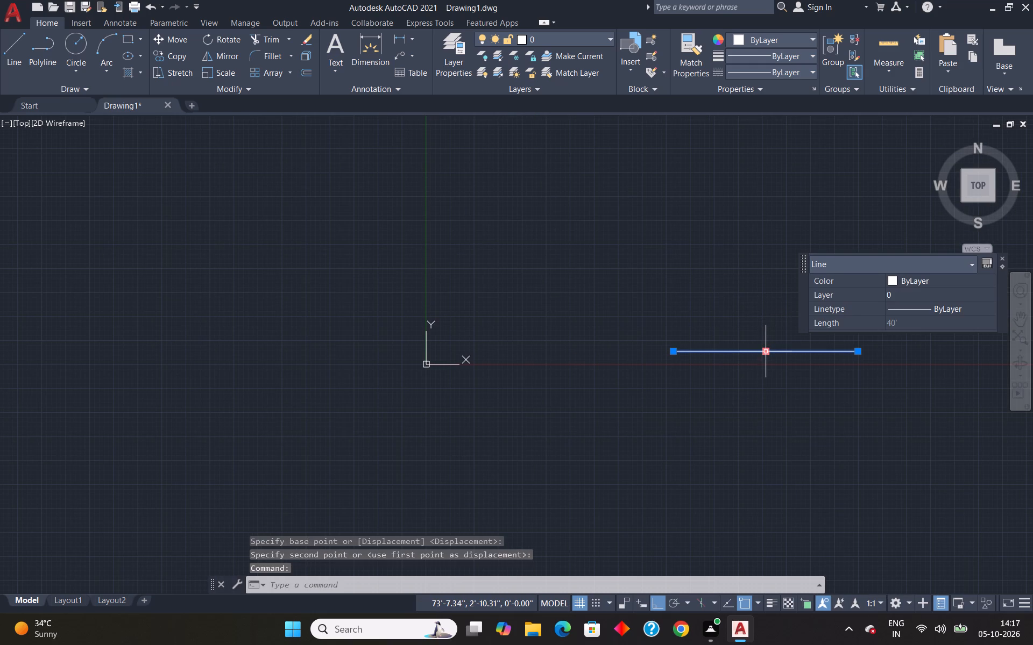
key(Return)
click(765, 350)
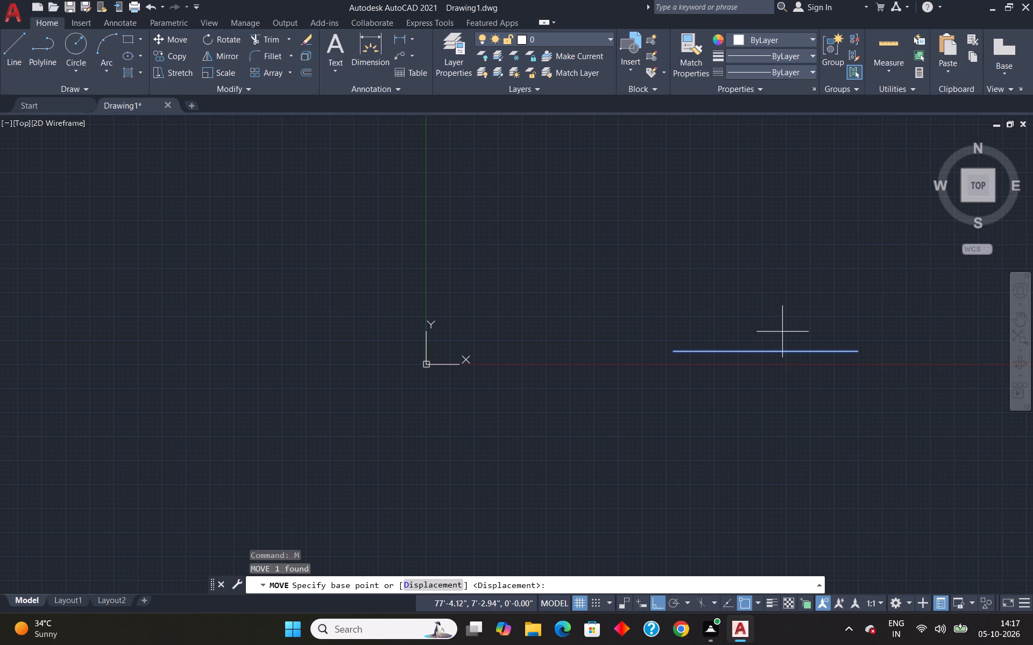
click(772, 353)
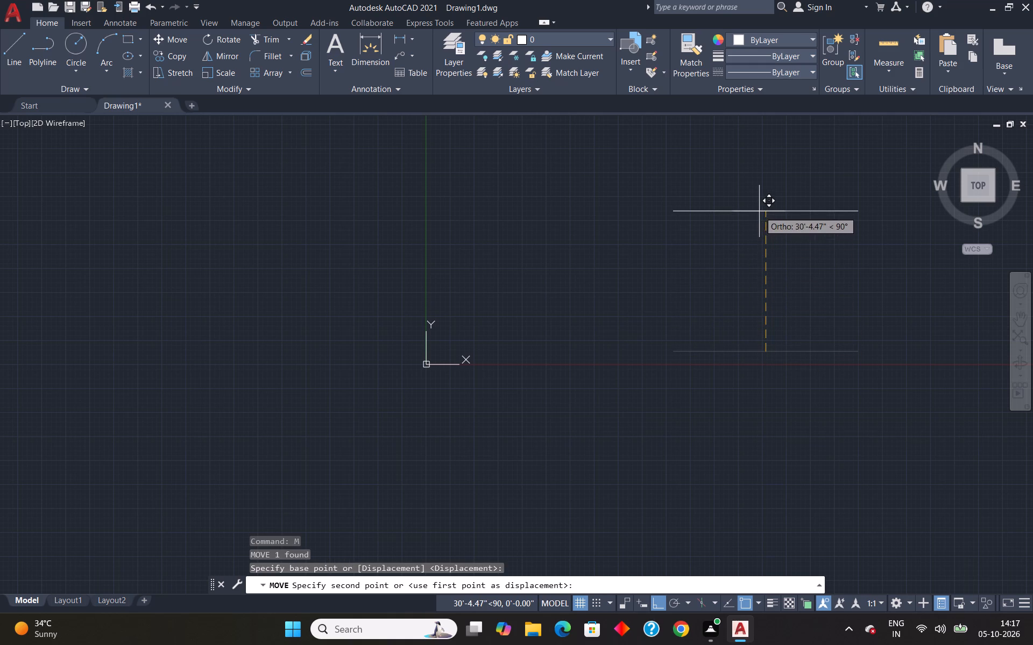
click(759, 211)
Draw lines from the 40' line's right endpoint 70' up, 40' left, and down to its left endpoint to close the rectangle.
scroll(773, 308, down, 6)
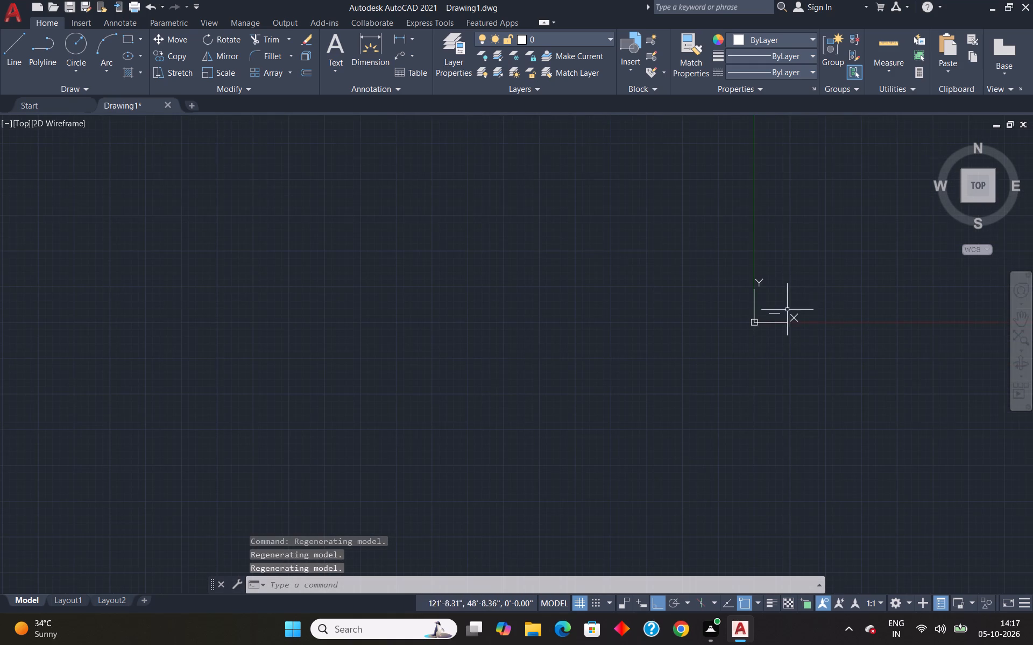
scroll(786, 311, up, 5)
scroll(647, 343, up, 4)
scroll(647, 338, down, 3)
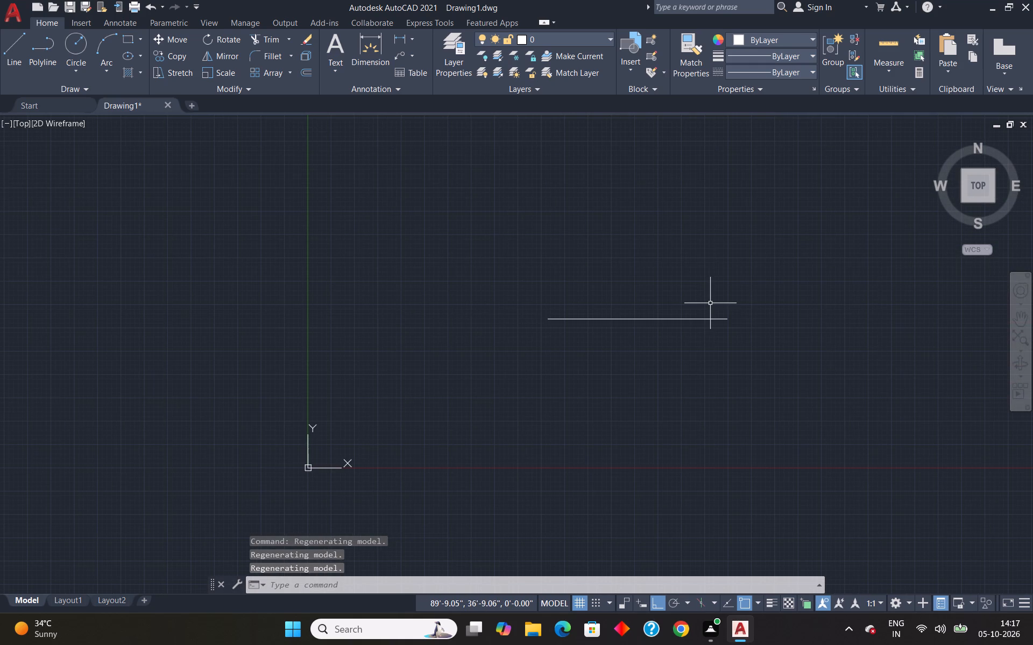
key(l)
key(Return)
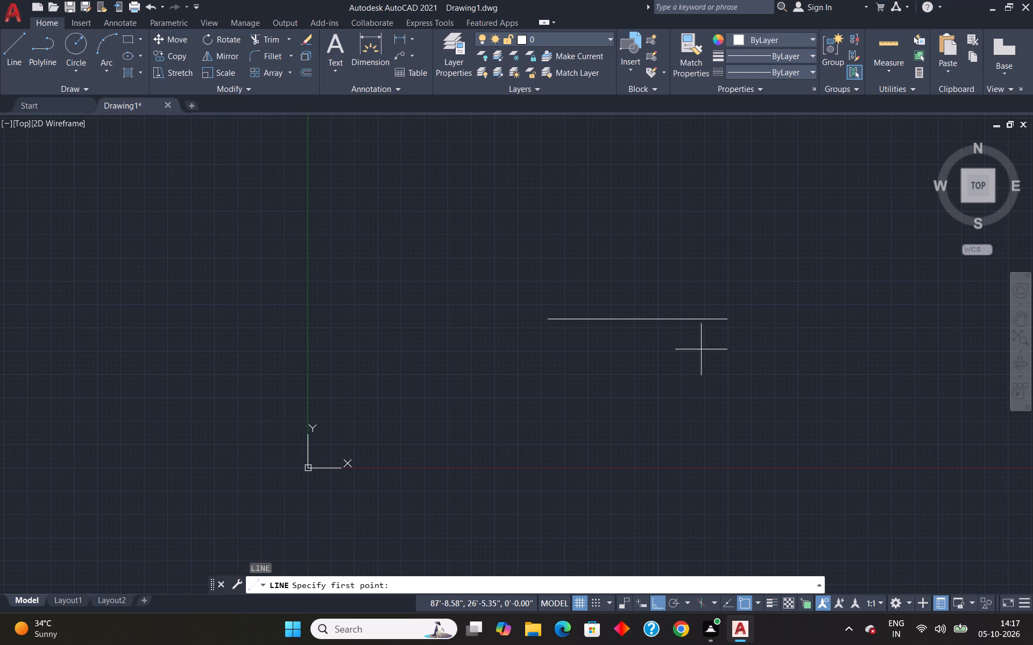
click(728, 319)
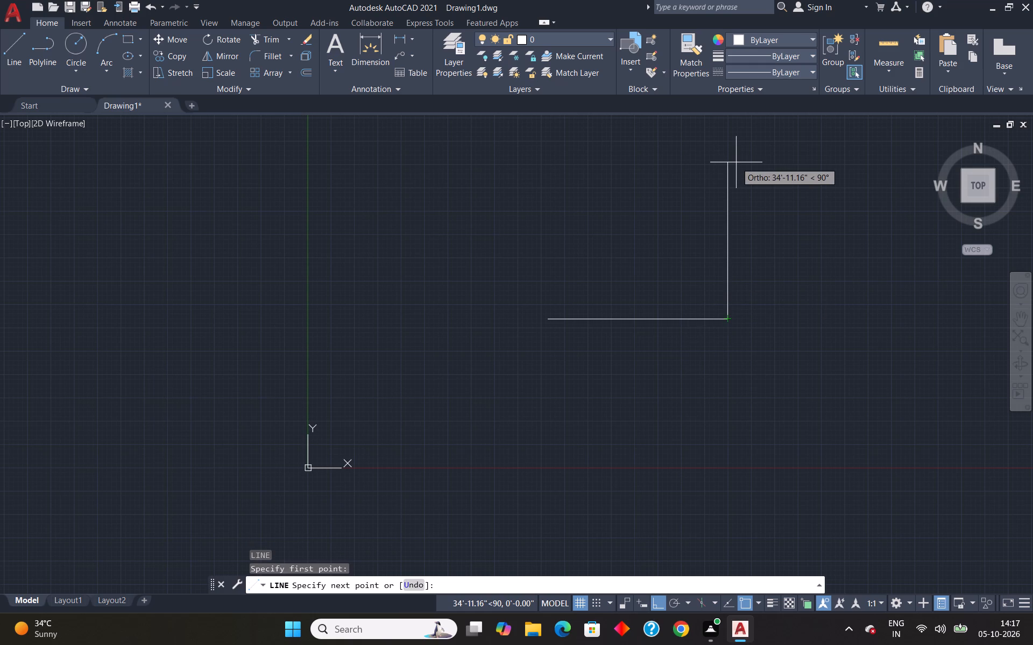
text(70')
key(Return)
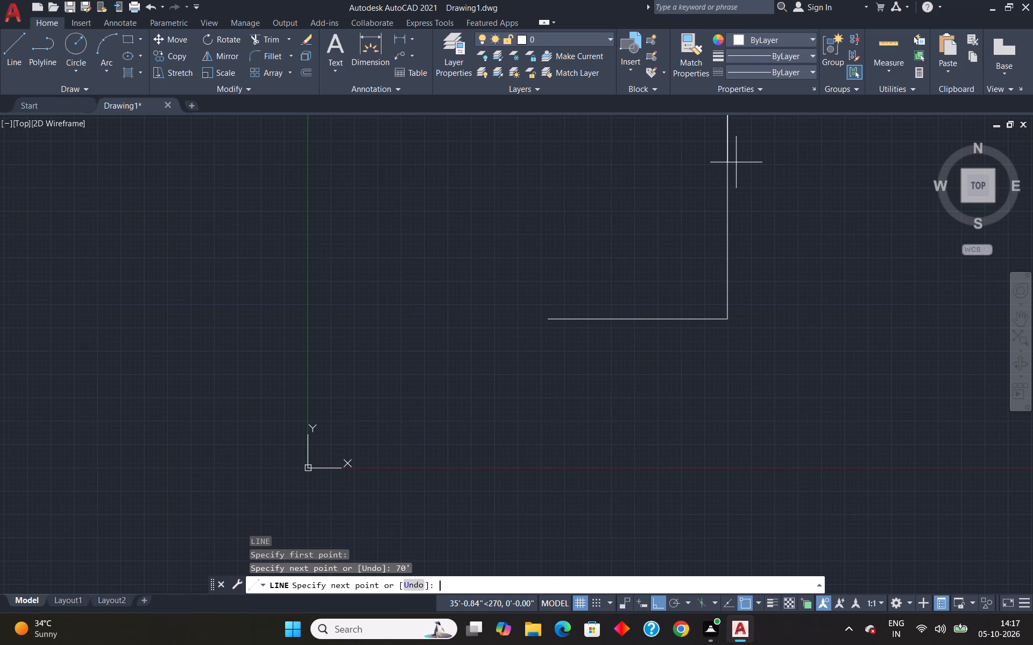
scroll(738, 174, down, 5)
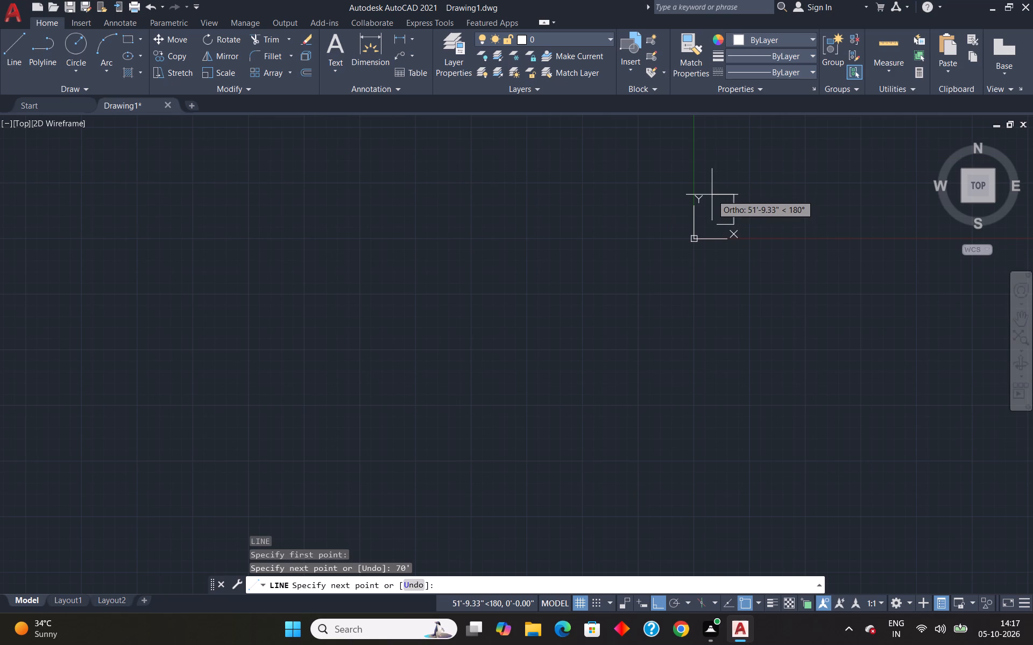
text(40')
key(Return)
scroll(721, 184, up, 4)
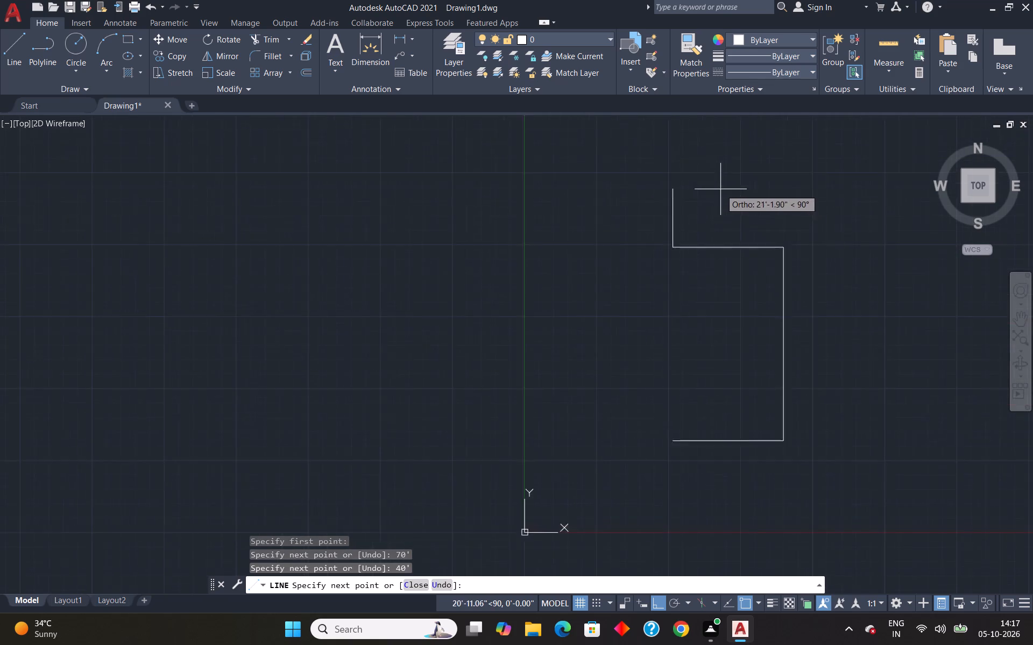
scroll(720, 190, up, 1)
scroll(710, 246, down, 4)
scroll(703, 296, up, 5)
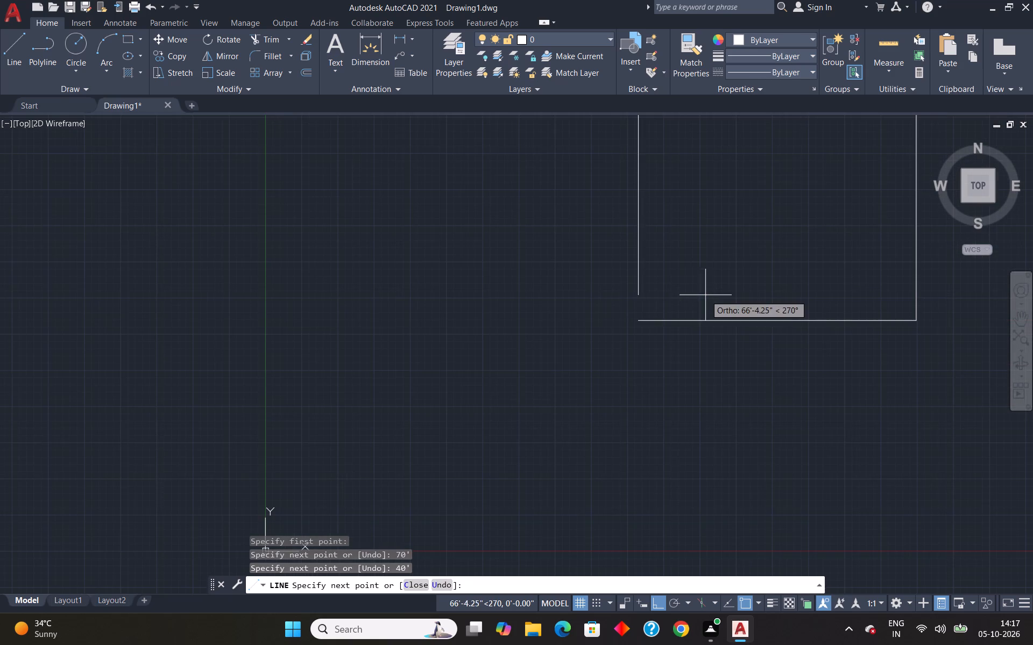
click(641, 320)
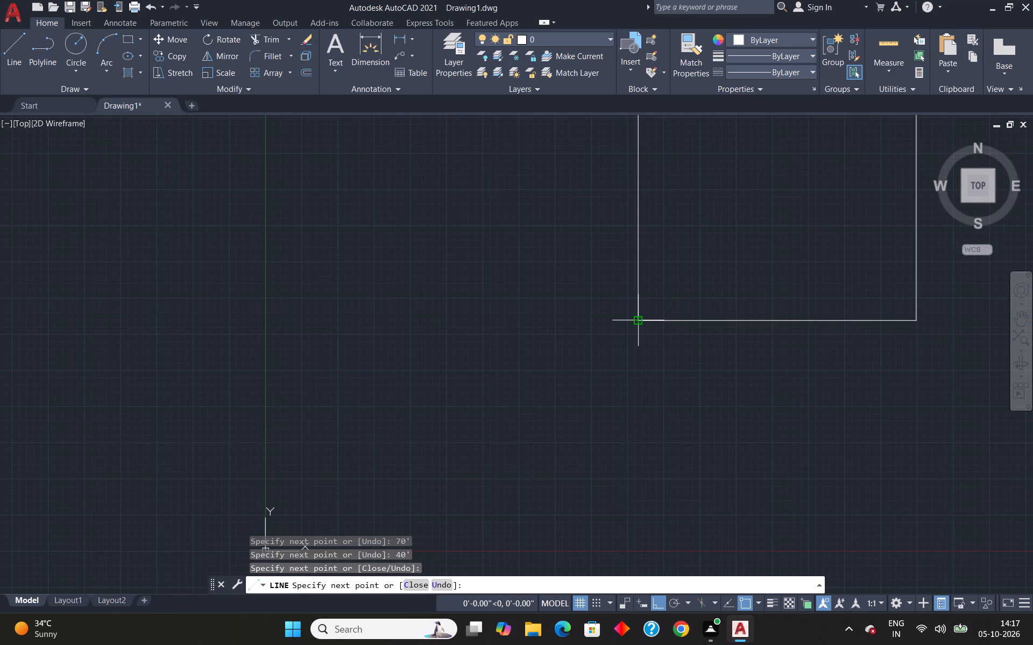
key(space)
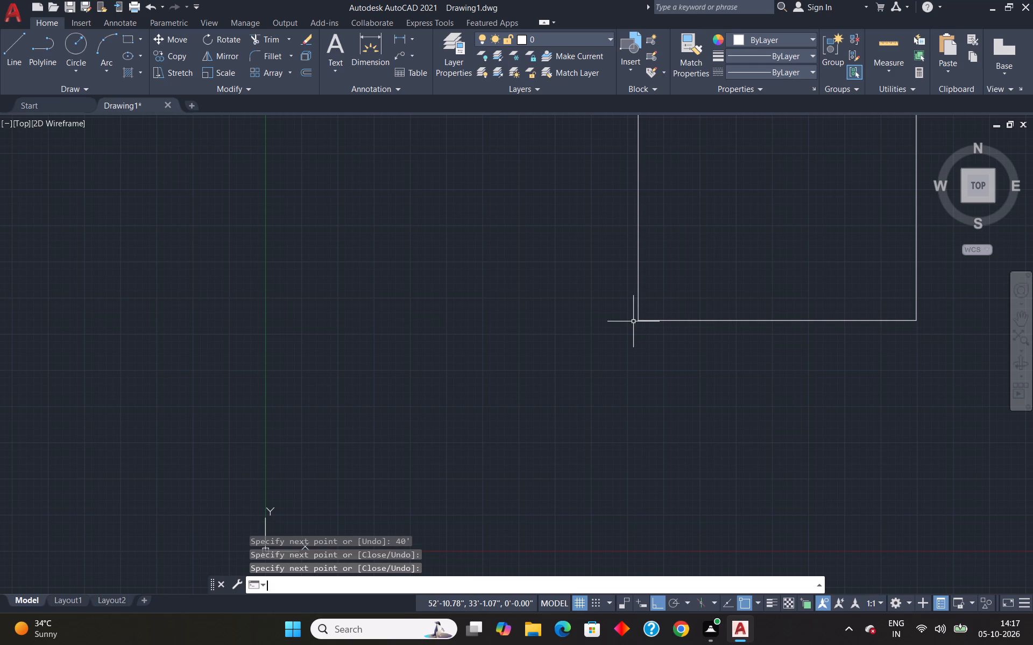
Offset the rectangle's bottom edge 9" inward, undo that offset, and offset the left side 9" inward instead.
key(o)
key(Return)
text(9")
key(Return)
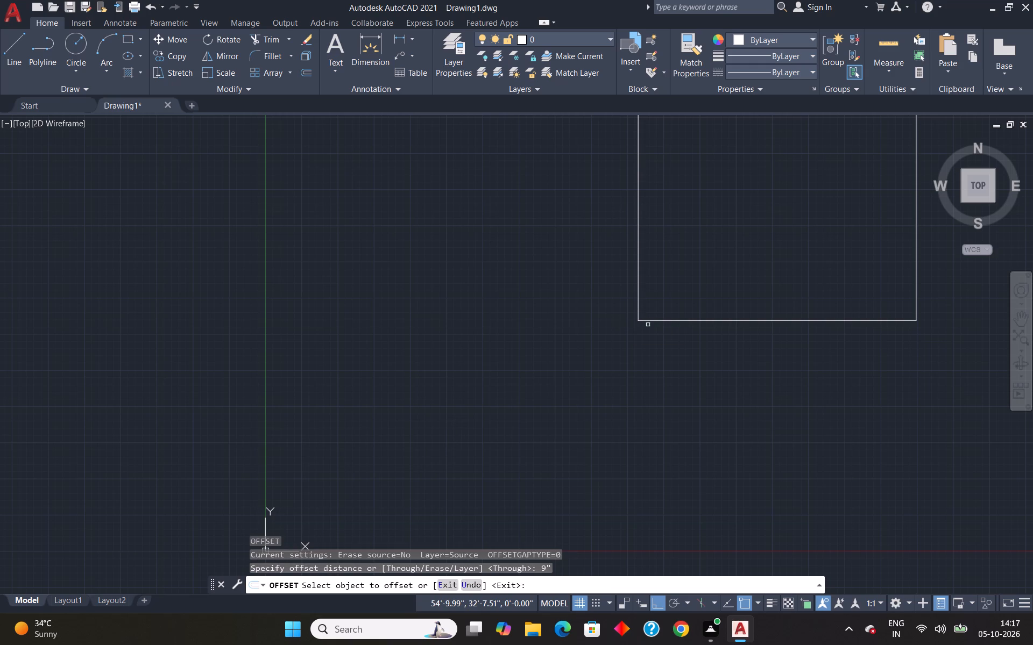
click(648, 320)
click(662, 298)
click(638, 288)
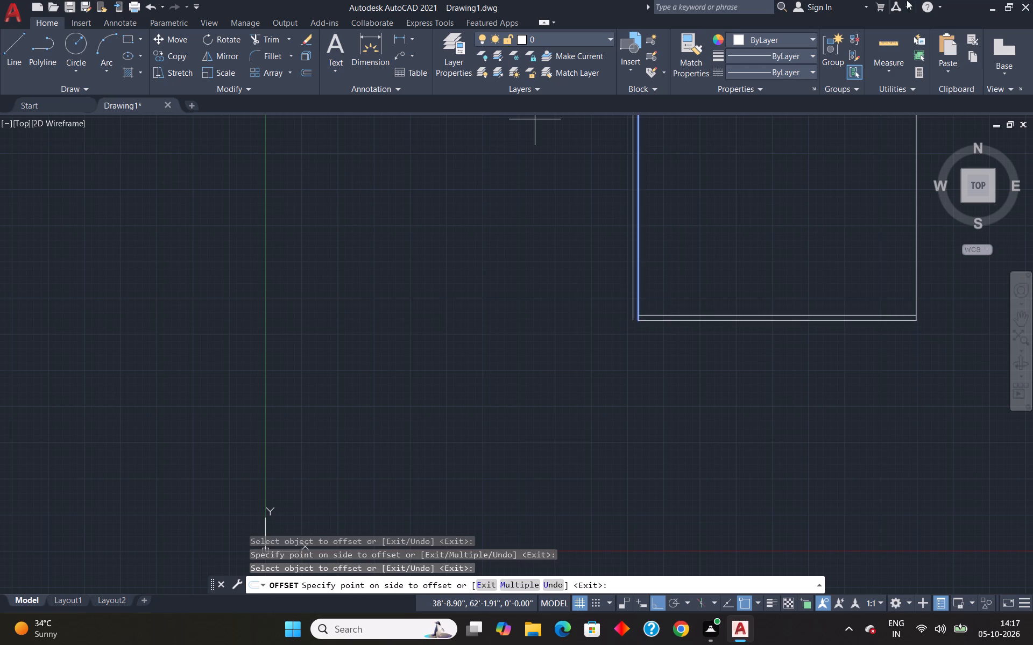
key(ctrl+z)
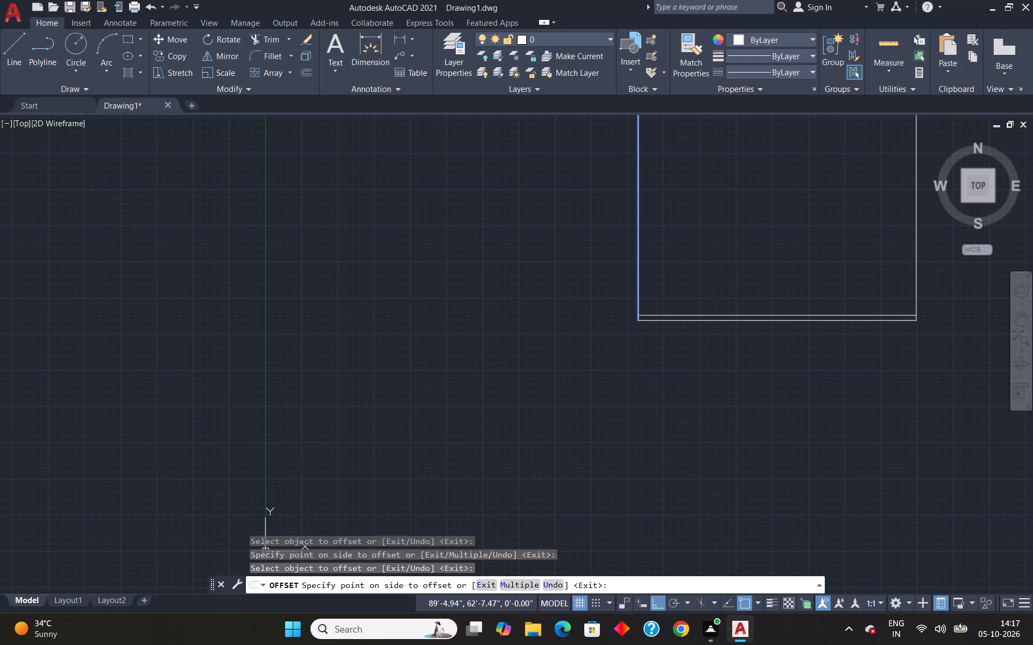
click(640, 241)
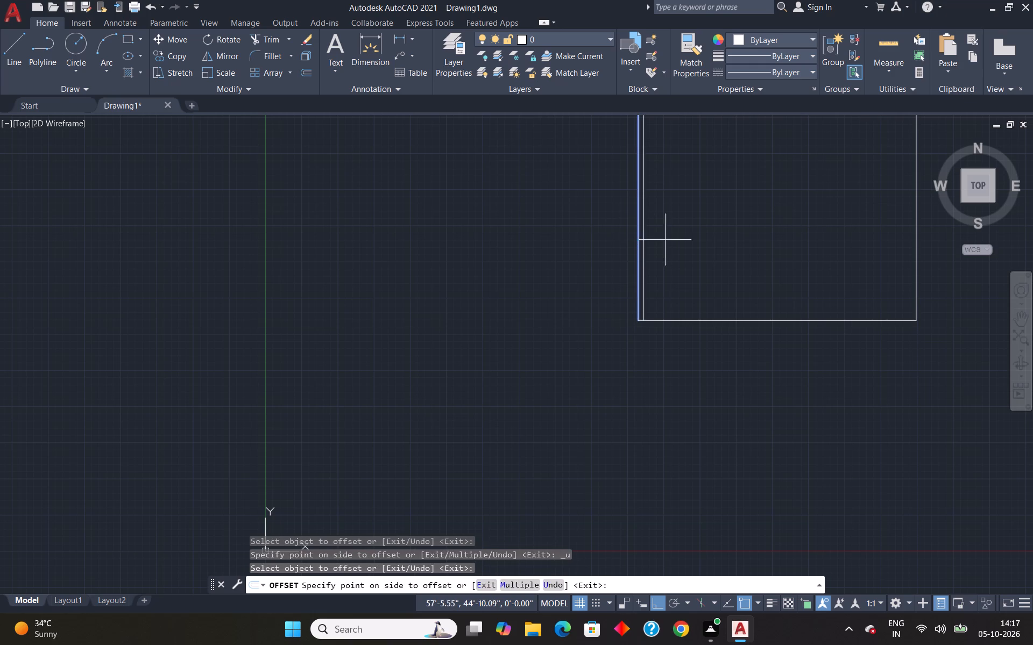
click(711, 247)
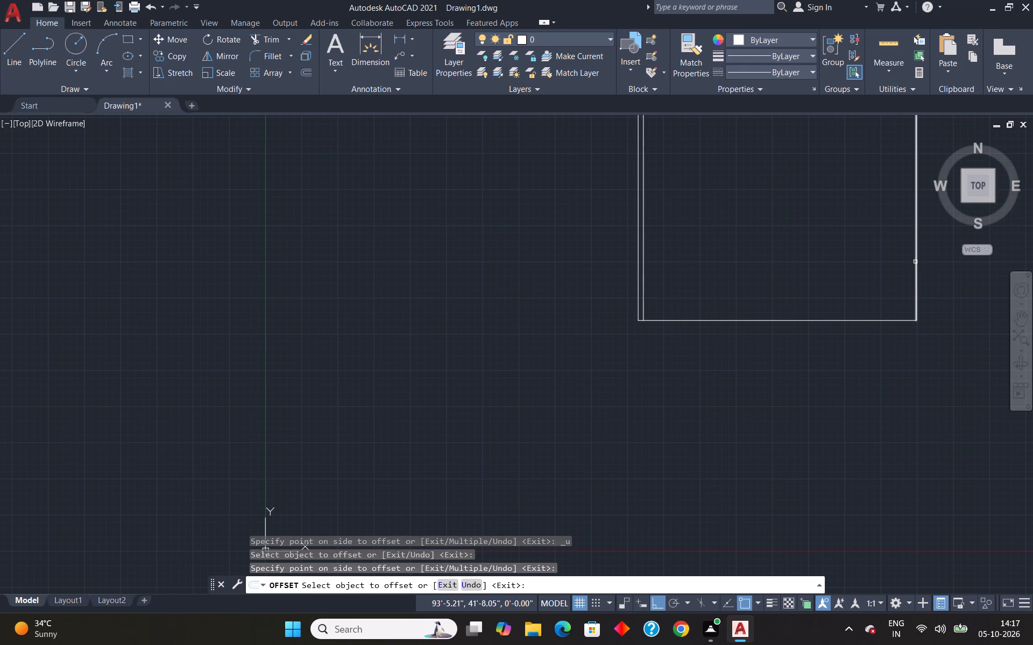
Offset the rectangle's right side, bottom edge and top edge 9" inward, and finish the offset.
click(915, 262)
click(872, 266)
click(829, 321)
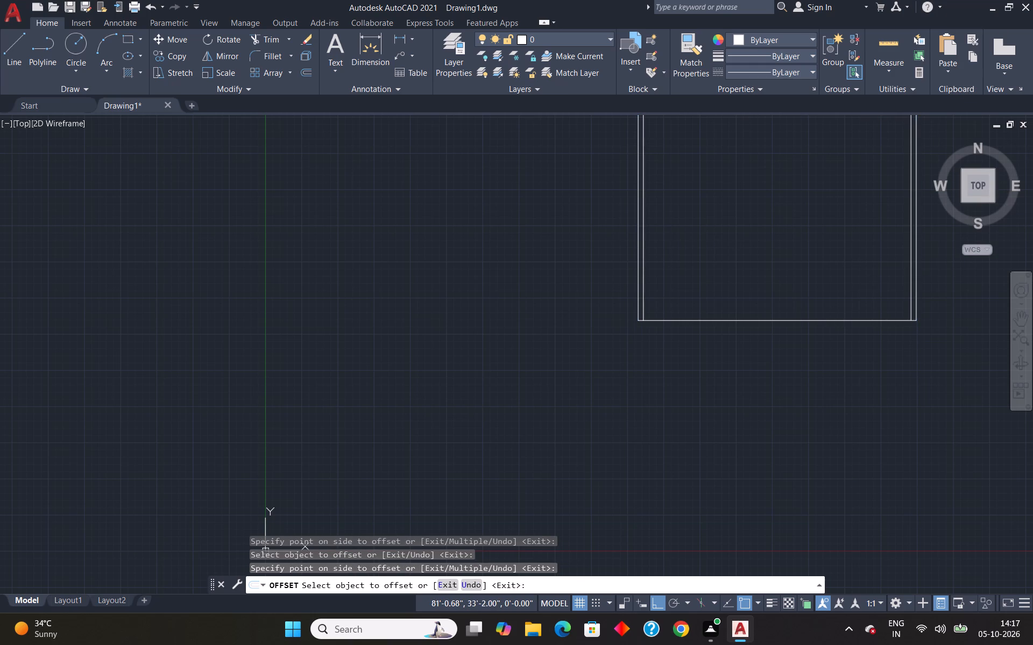
click(833, 289)
scroll(847, 313, down, 5)
scroll(846, 275, up, 7)
click(764, 179)
click(761, 254)
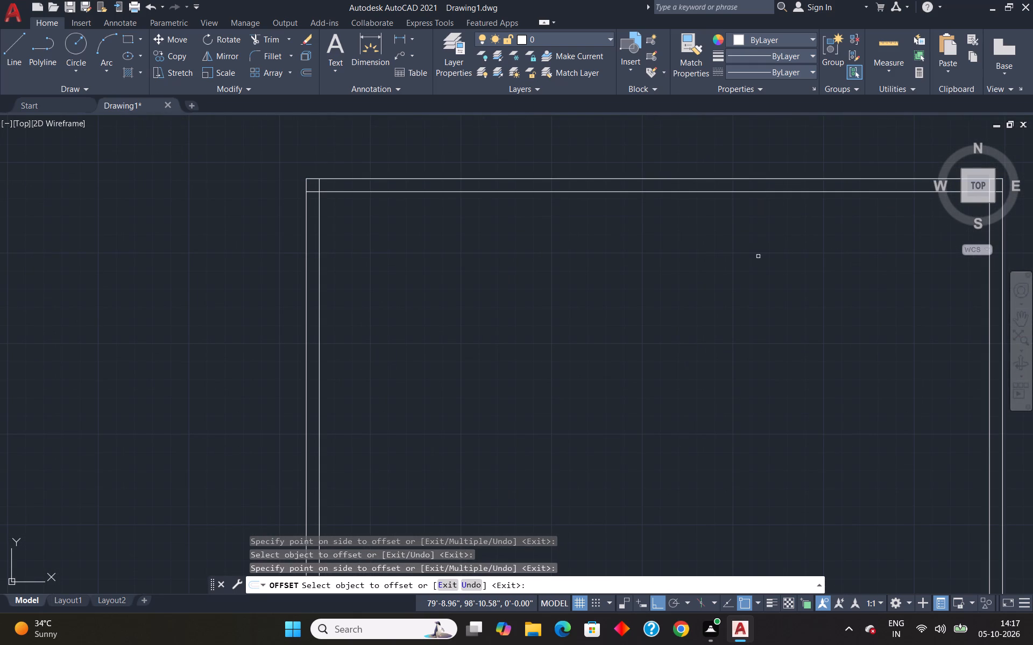
key(Escape)
Trim the overlapping inner wall line ends at the top-left and top-right corners of the building outline.
text(tr)
key(Return)
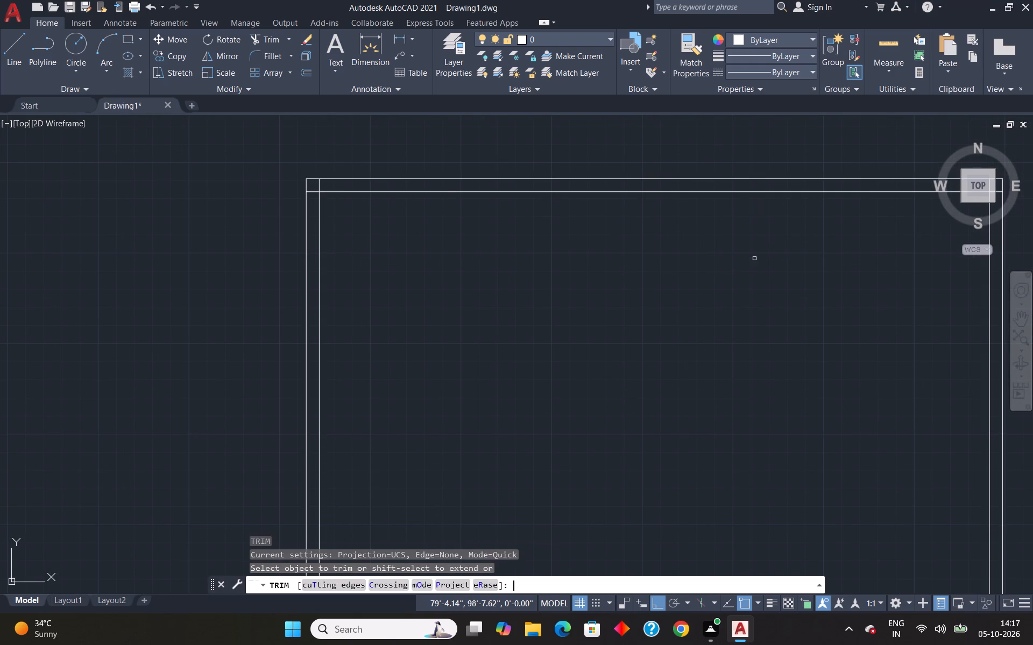
scroll(310, 189, up, 3)
drag(310, 189, 310, 207)
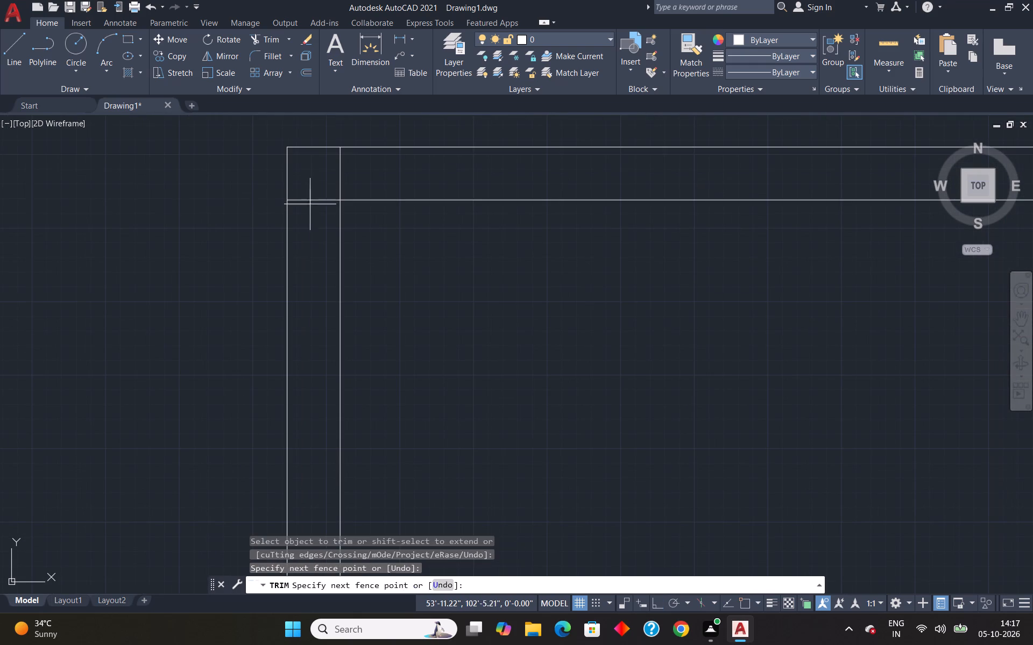
drag(310, 207, 310, 211)
drag(320, 181, 369, 178)
scroll(350, 183, down, 5)
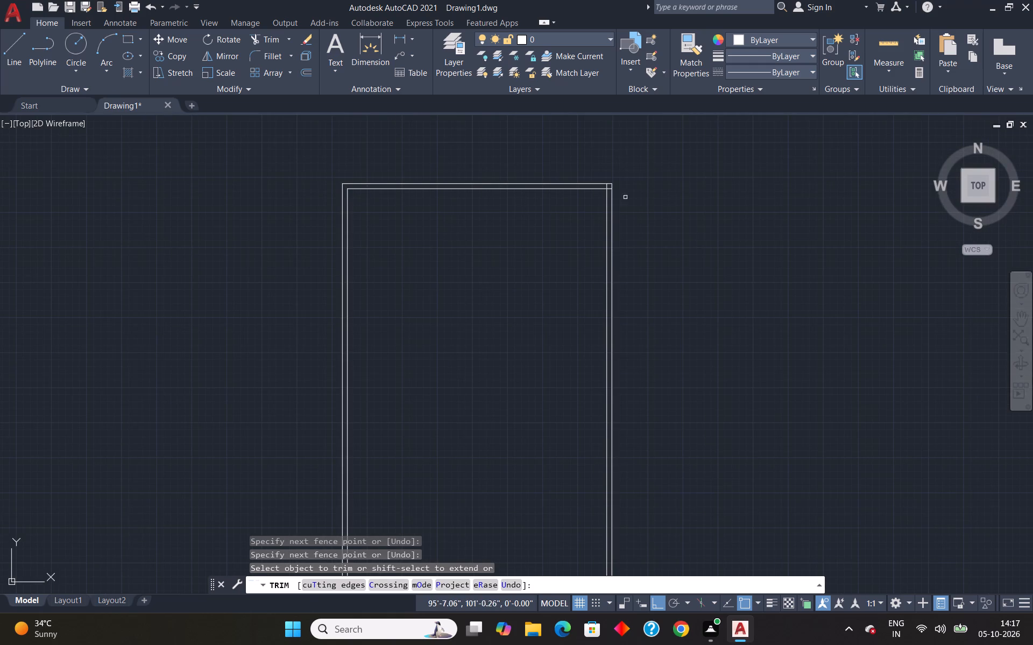
scroll(612, 192, up, 5)
drag(503, 147, 546, 156)
drag(546, 156, 545, 173)
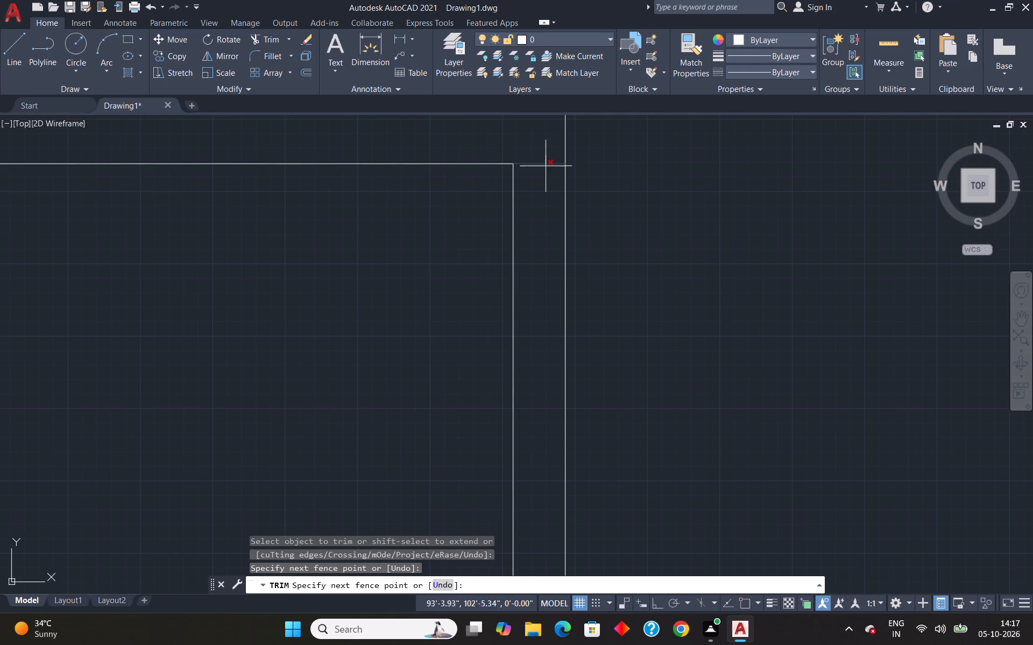
drag(545, 173, 537, 217)
Trim the overlapping inner wall line ends at the outline's bottom-right and bottom-left corners, and finish trimming.
scroll(539, 192, down, 6)
scroll(526, 489, up, 4)
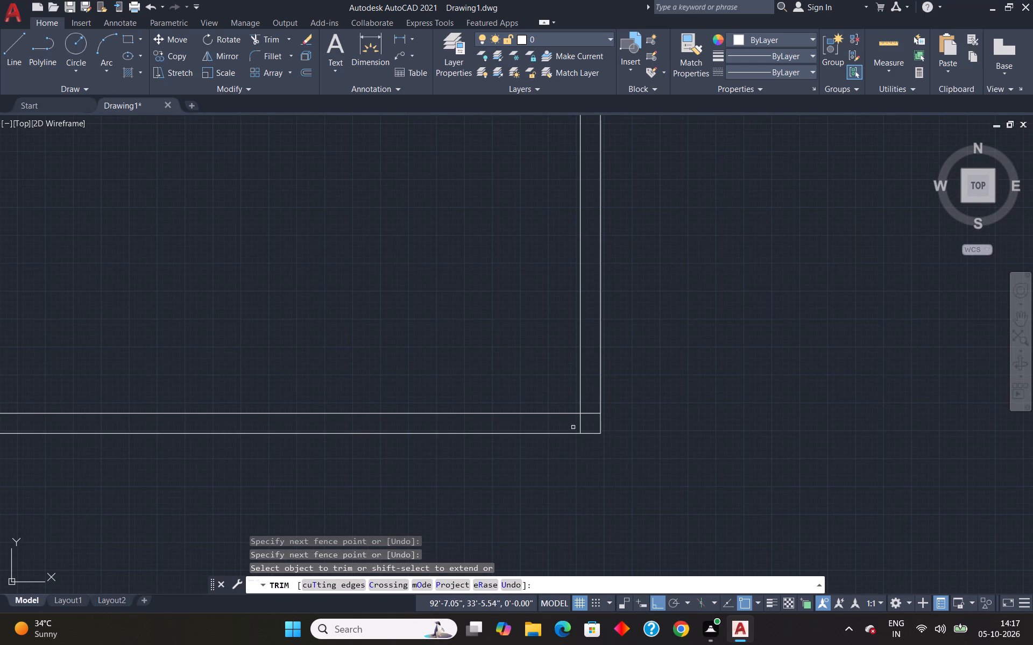
drag(585, 423, 562, 422)
drag(589, 416, 592, 404)
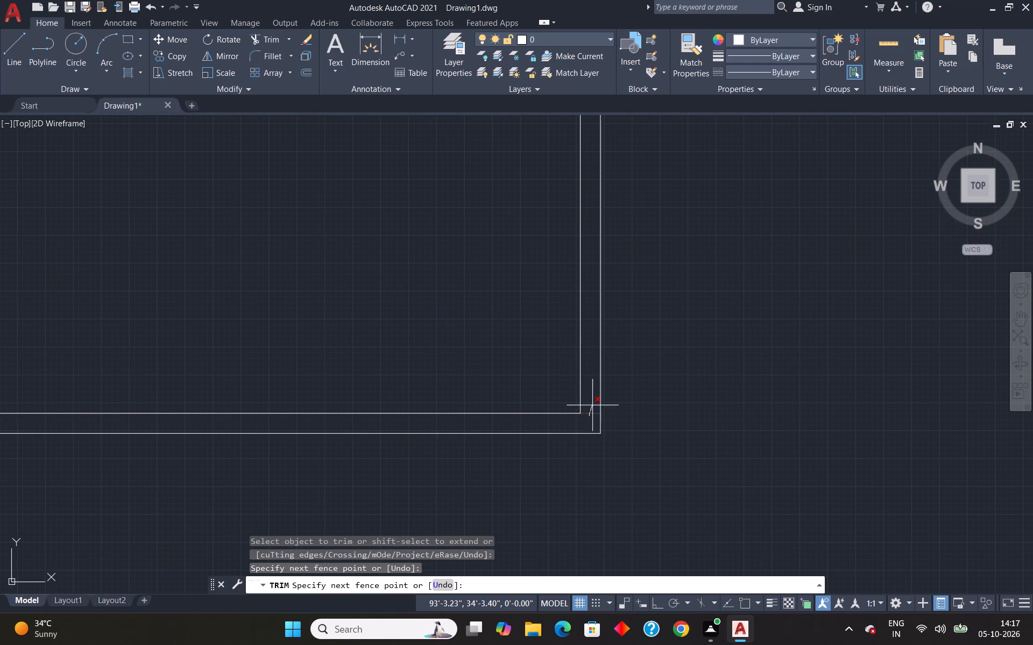
drag(592, 404, 592, 399)
scroll(592, 399, down, 6)
scroll(532, 408, up, 6)
scroll(483, 393, up, 4)
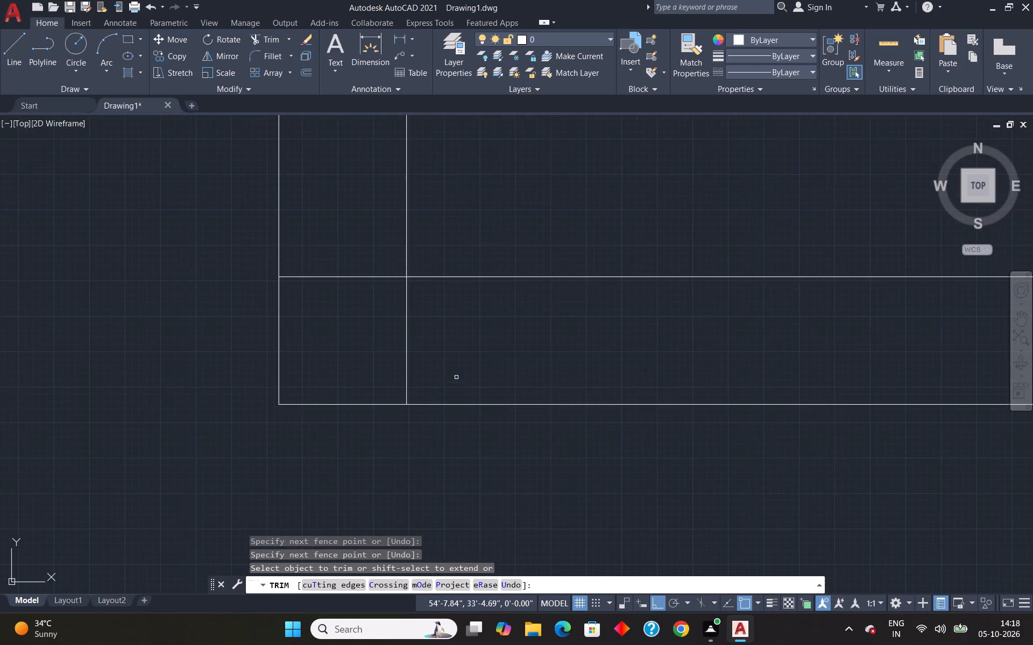
drag(363, 255, 440, 342)
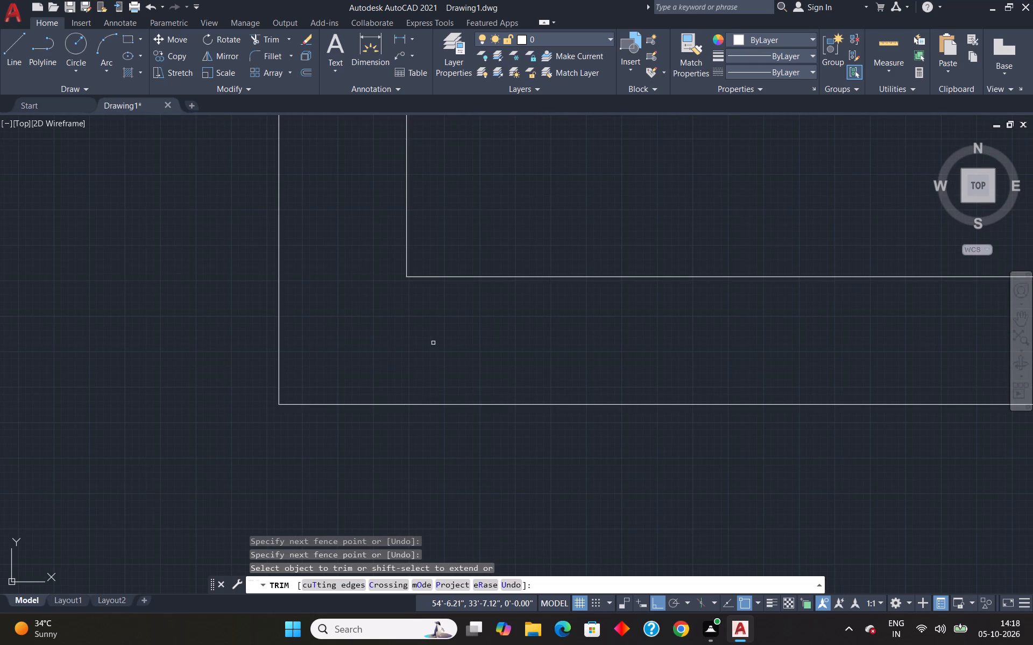
key(Escape)
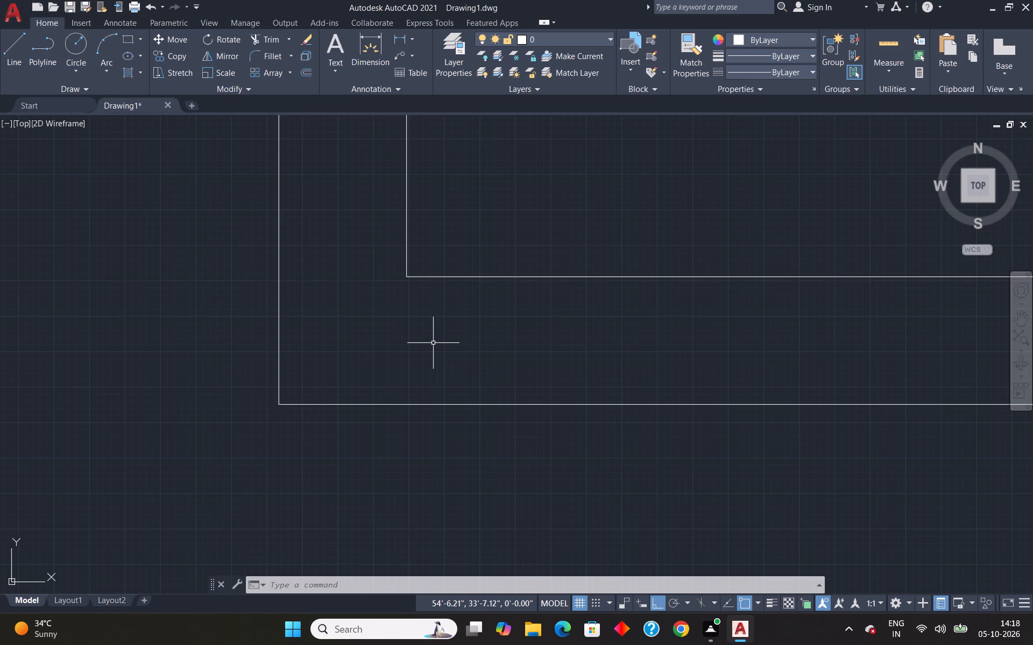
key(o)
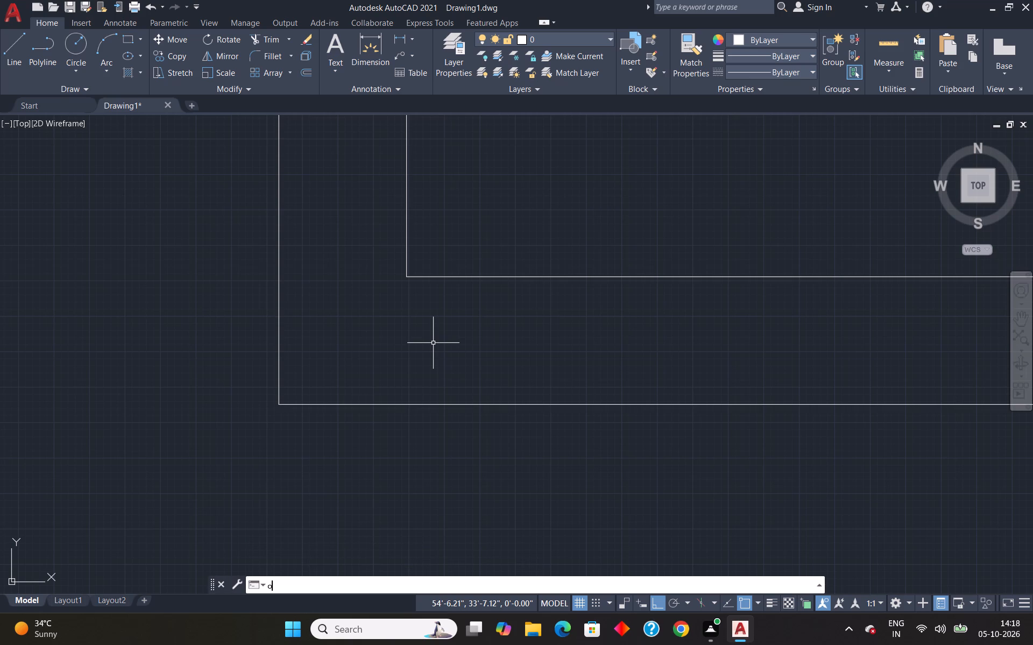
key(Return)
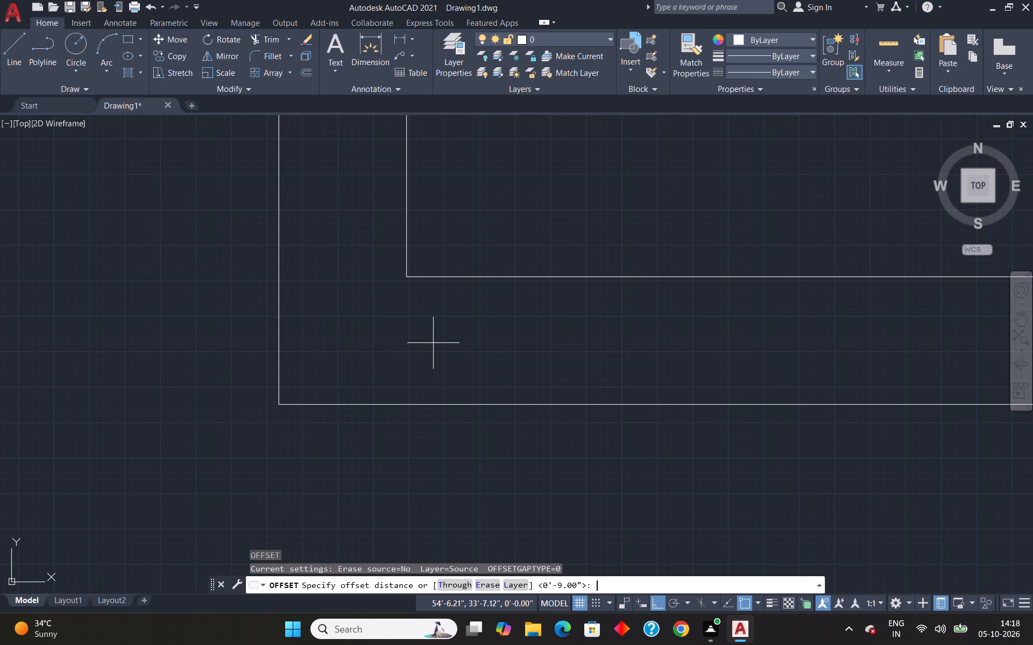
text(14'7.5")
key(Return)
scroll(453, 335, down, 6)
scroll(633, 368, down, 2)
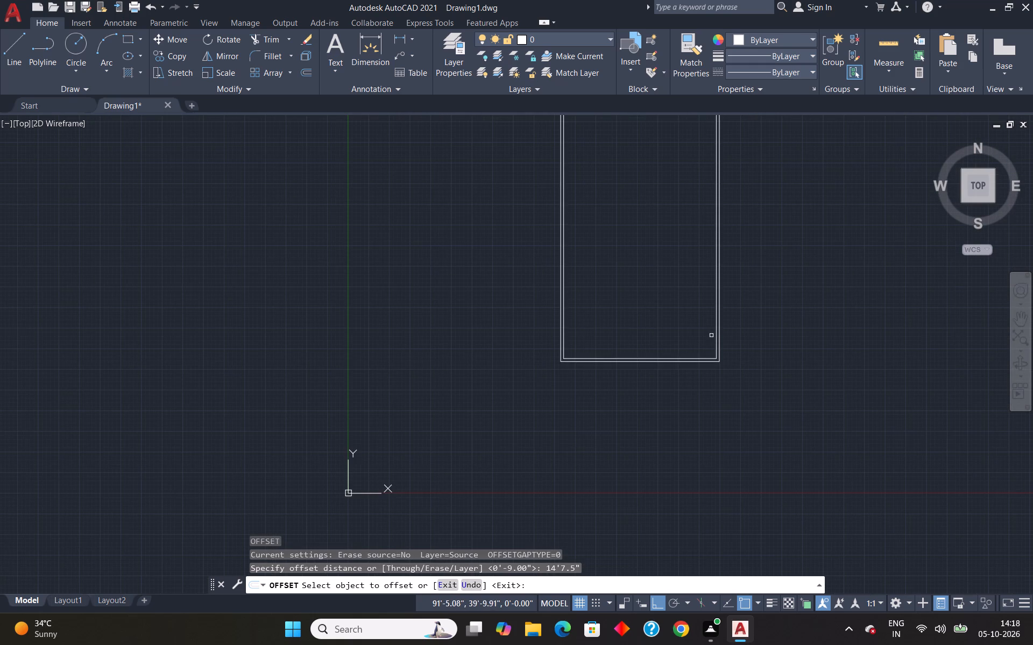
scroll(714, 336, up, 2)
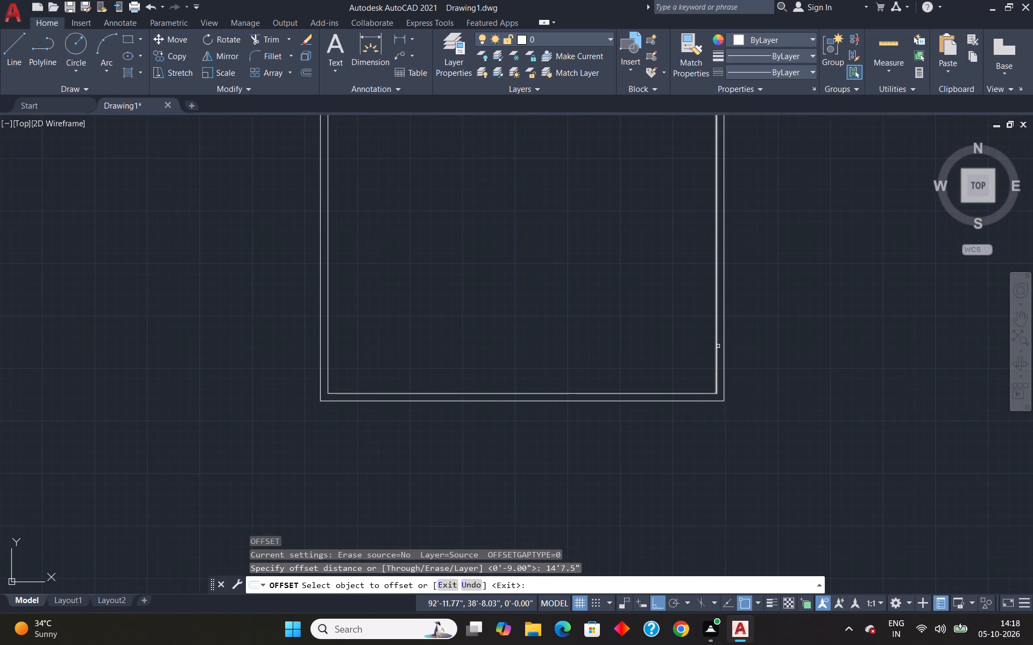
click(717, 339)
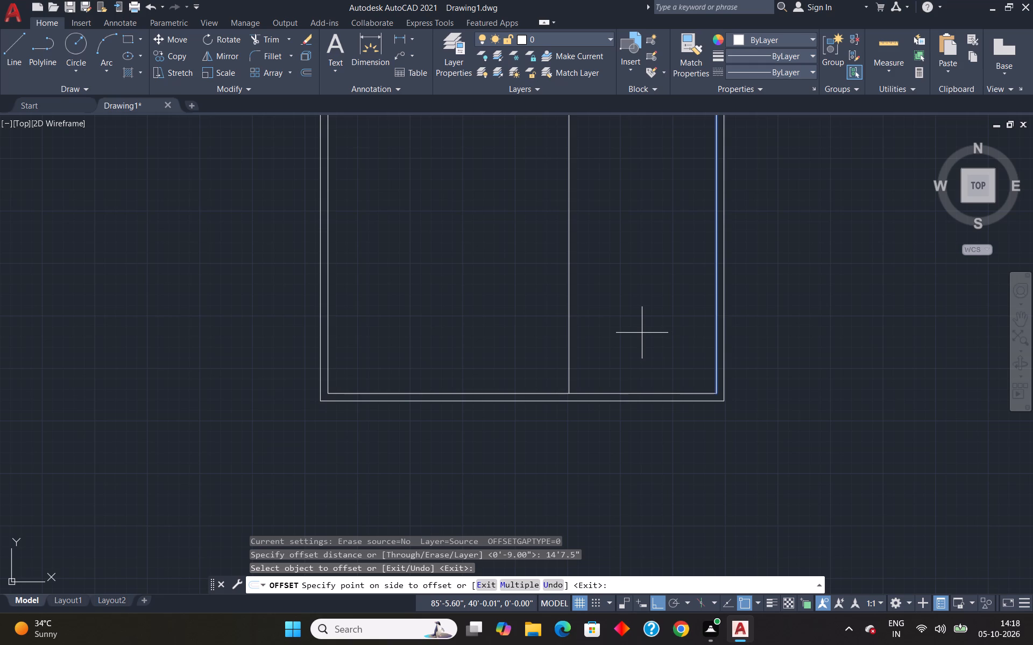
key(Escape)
Offset the inner line of the bottom wall 19'3" upward into the building, and finish the offset.
key(o)
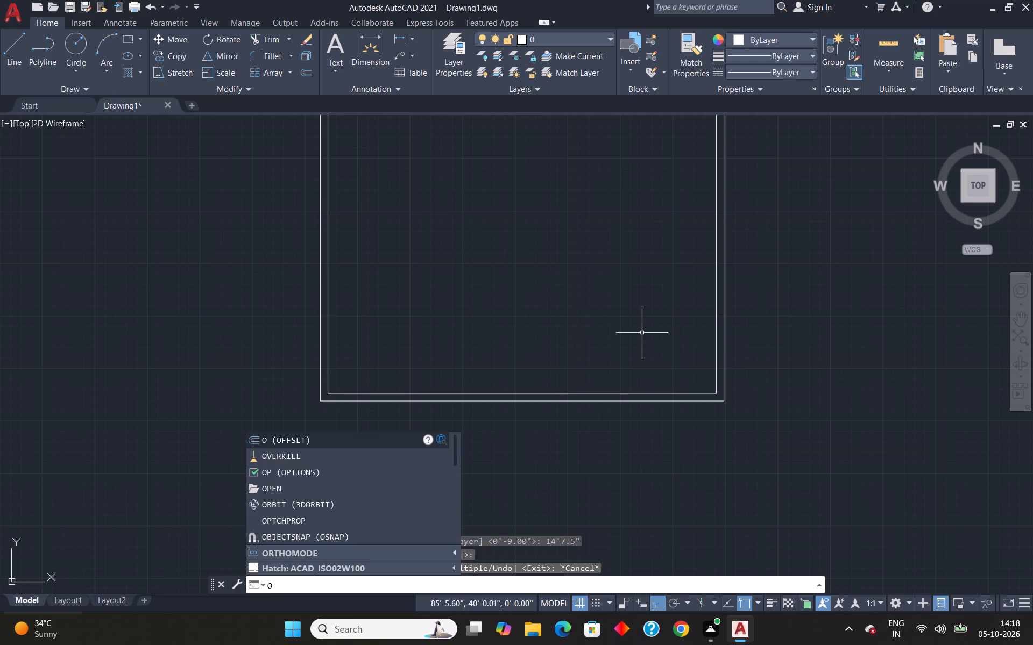
key(Return)
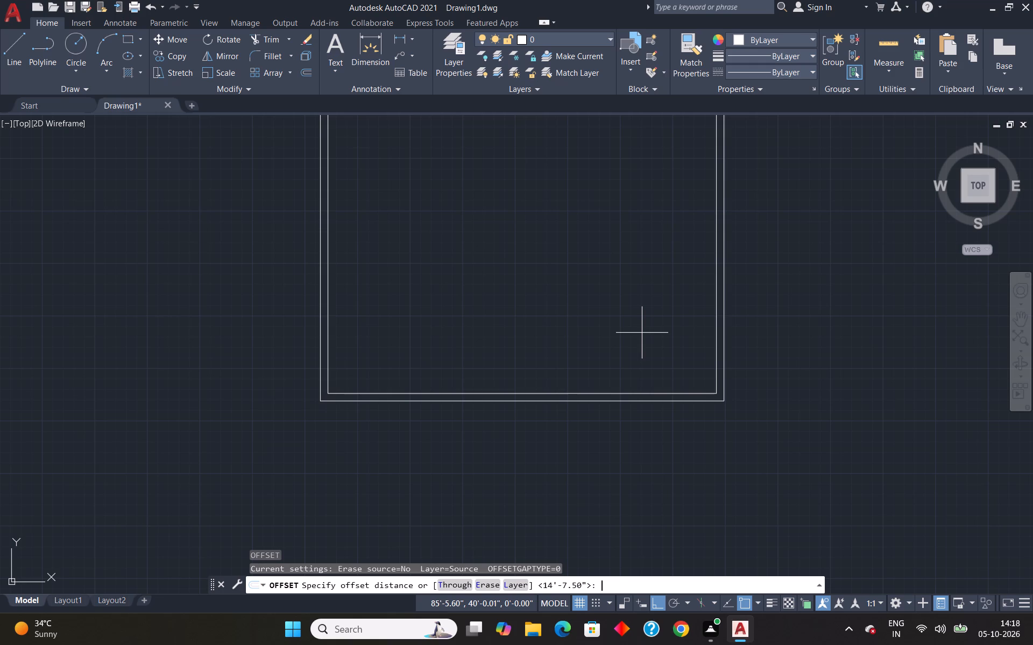
key(1)
key(9)
key(apostrophe)
text(3")
key(Return)
click(611, 393)
click(620, 240)
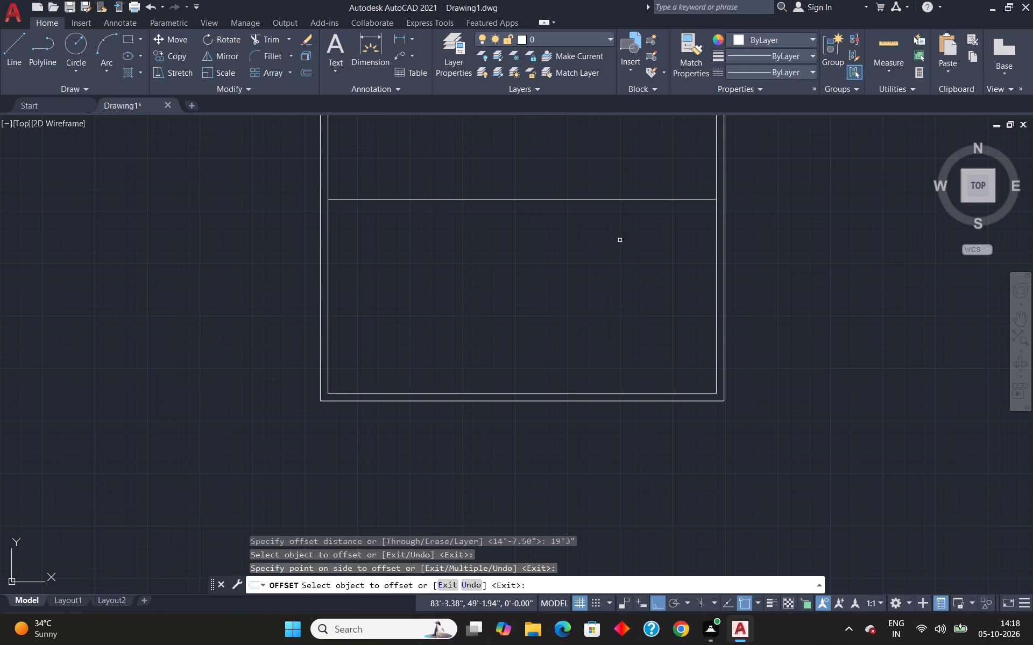
key(Escape)
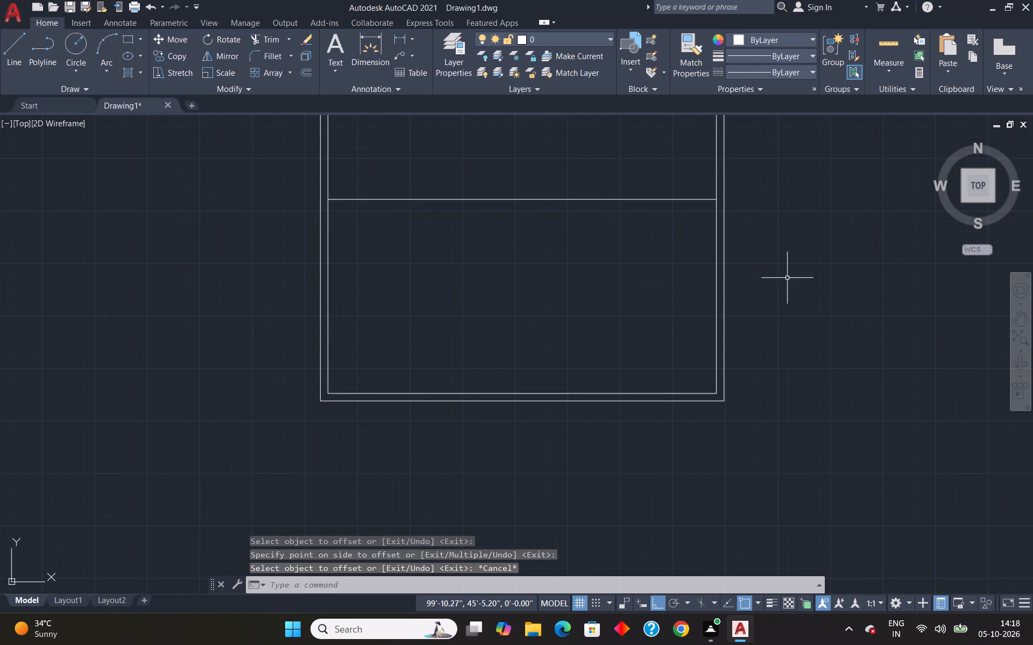
Offset the horizontal line across the building's interior 9" upward to form a partition wall, and finish the offset.
scroll(816, 262, down, 4)
scroll(787, 224, up, 2)
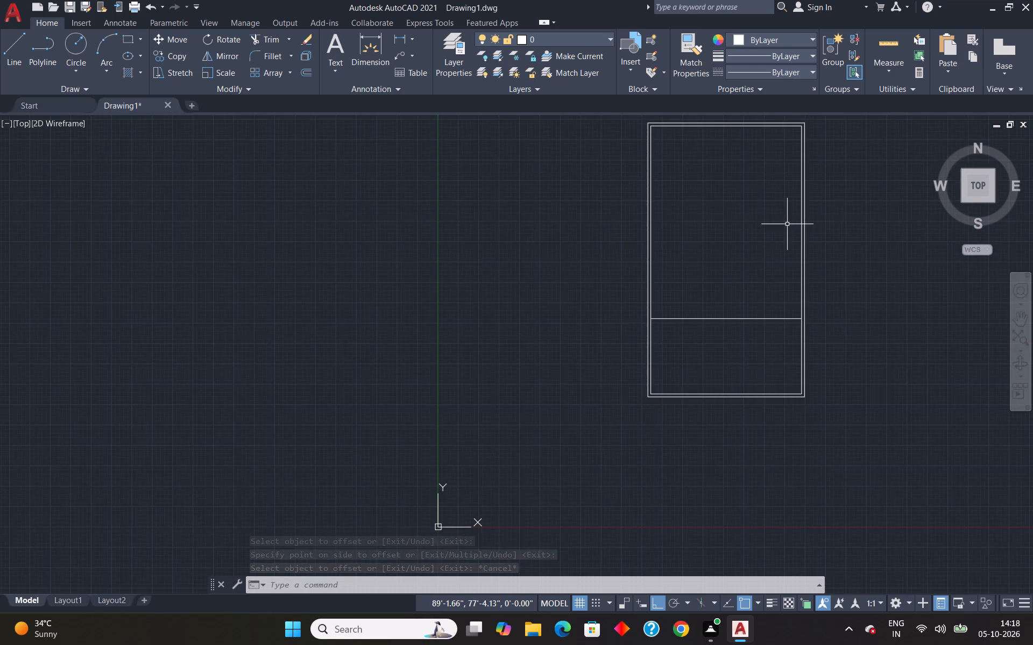
scroll(786, 224, up, 1)
key(o)
key(Return)
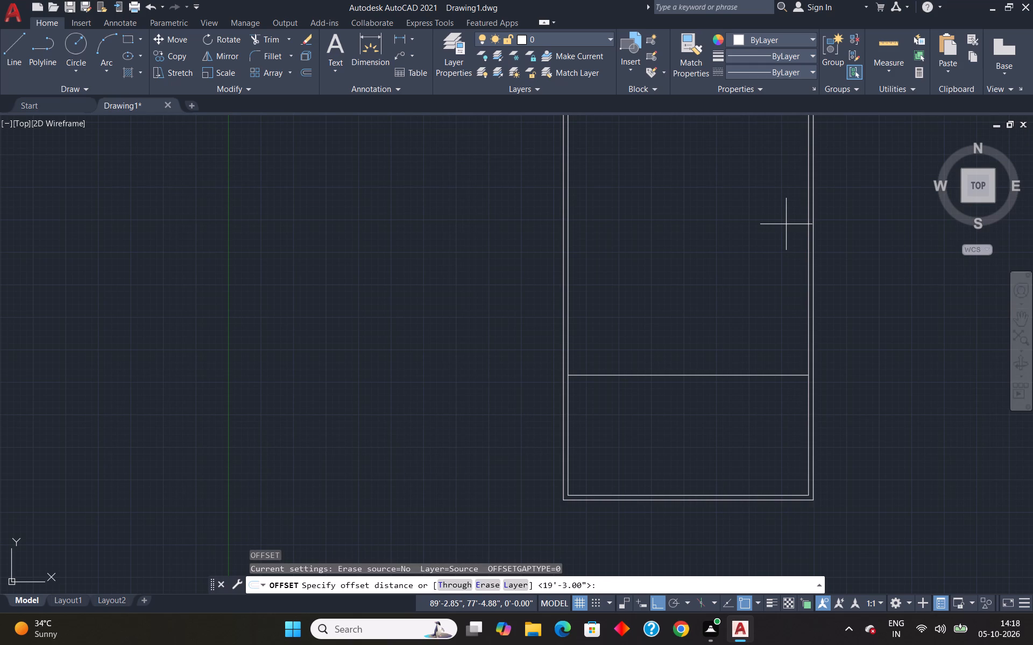
text(9")
key(Return)
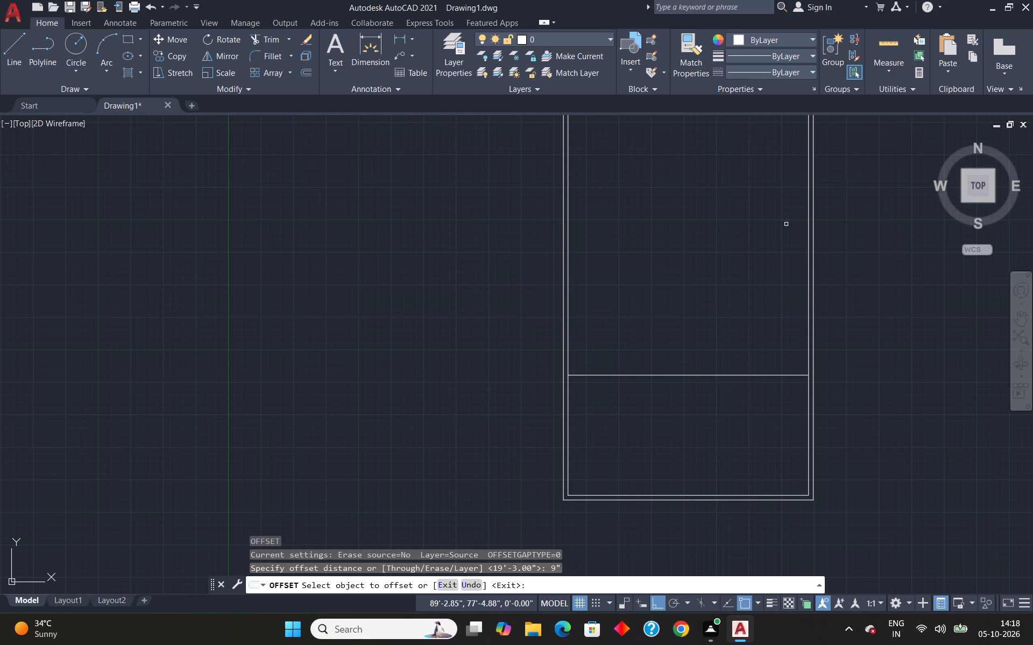
click(736, 373)
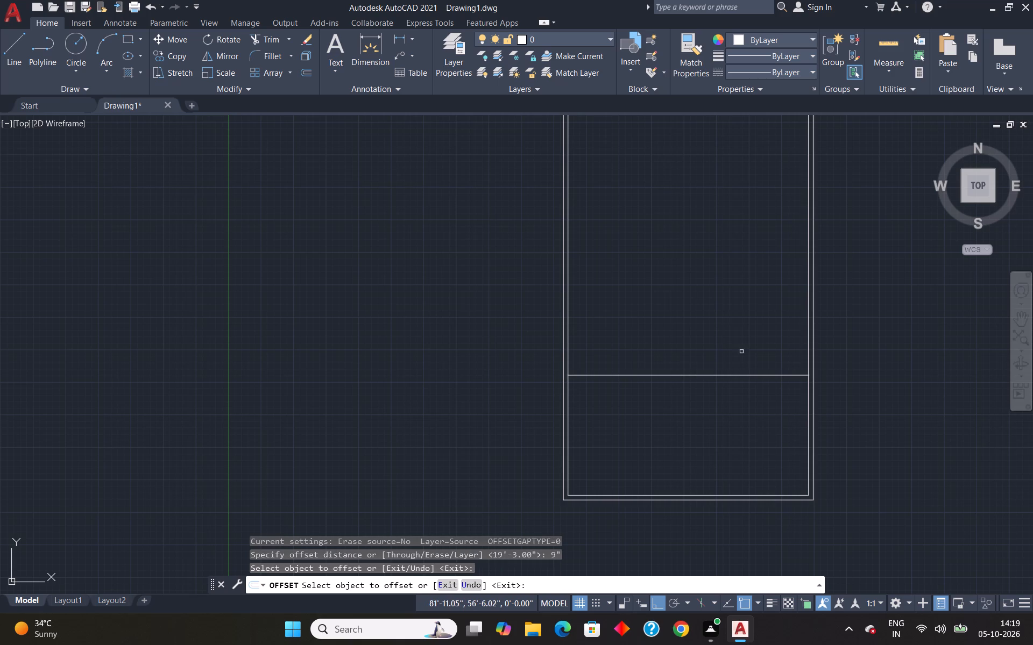
click(714, 372)
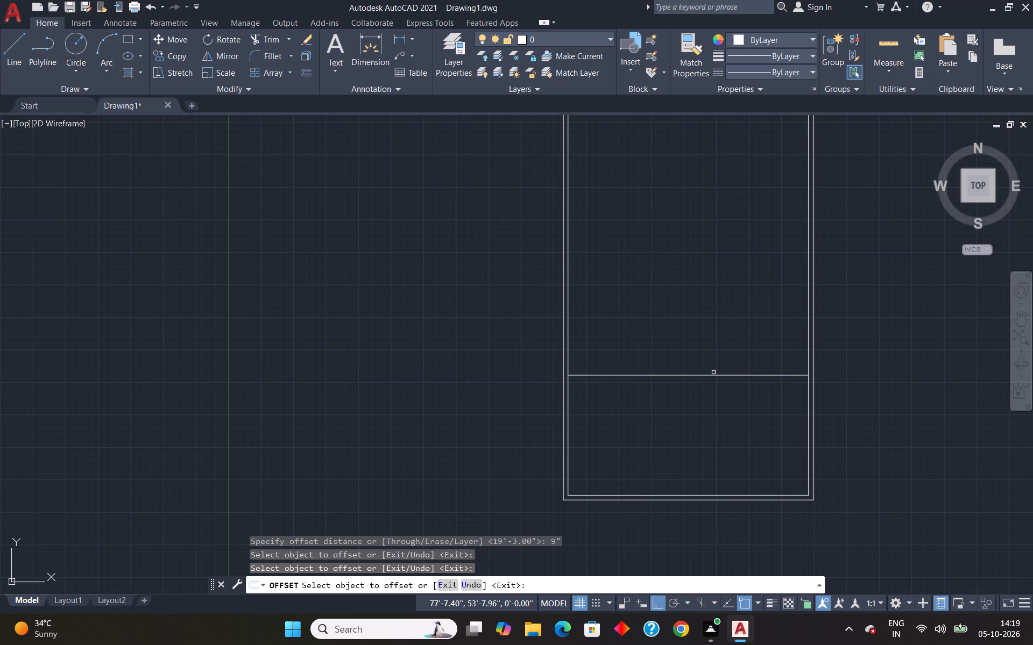
click(713, 375)
click(725, 341)
key(Escape)
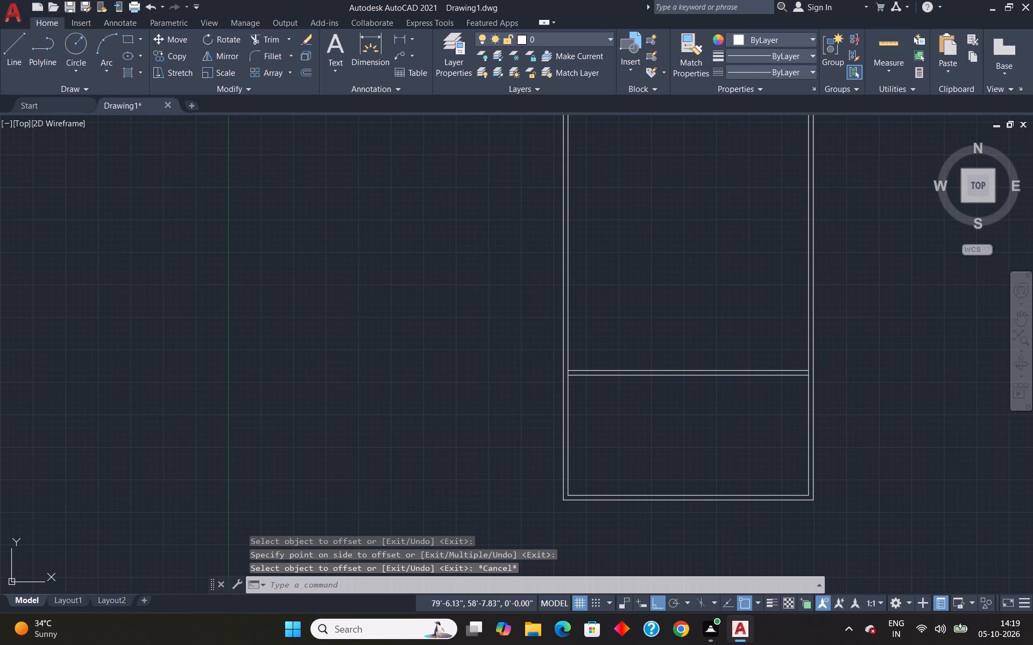
Offset the inner line of the right wall 14'7.5" to the left, and finish the offset.
key(o)
key(Return)
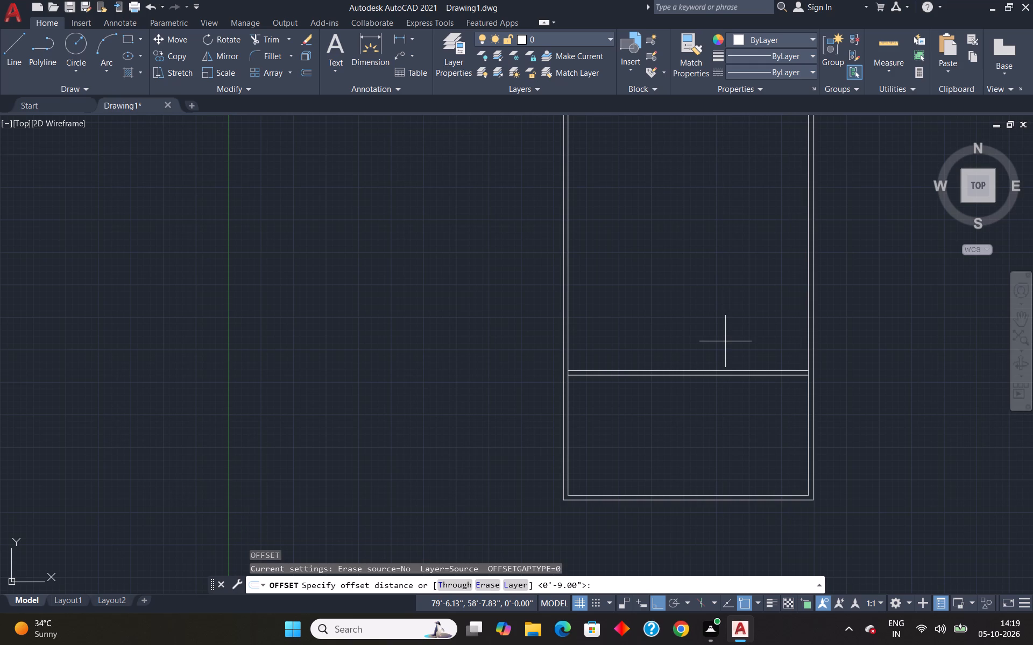
text(14')
text(7.5")
key(Return)
click(808, 348)
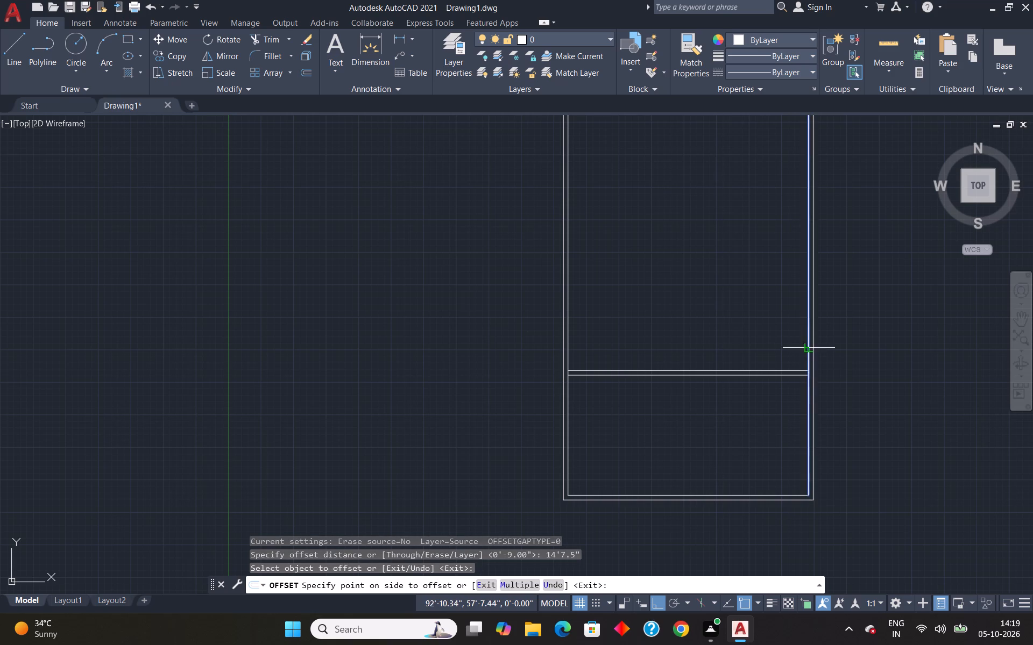
click(785, 347)
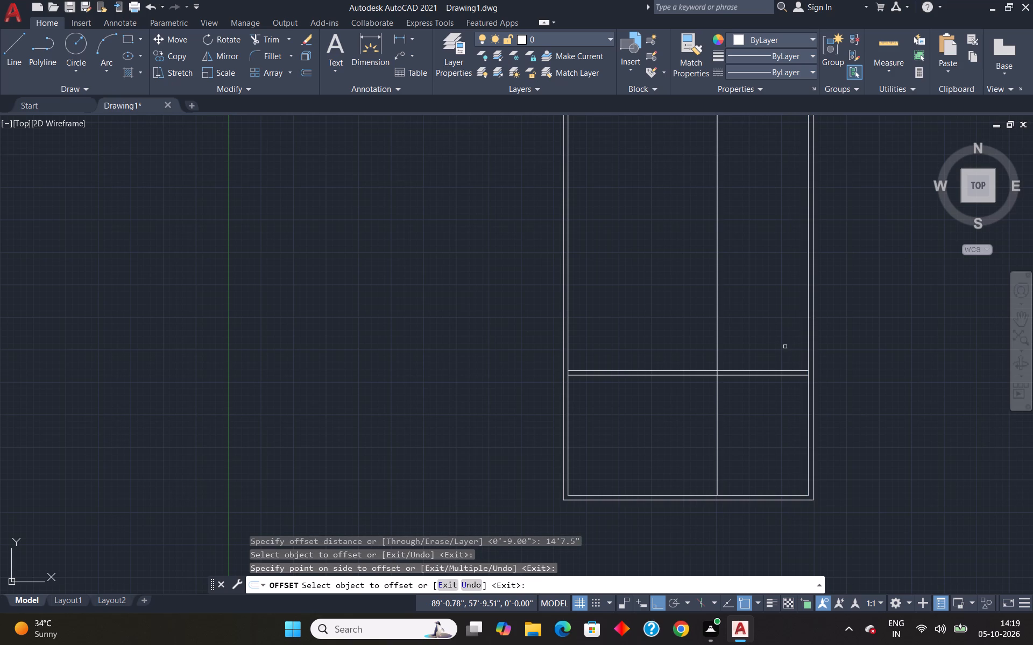
key(Escape)
Offset the upper line of the horizontal partition wall 16' upward, and finish the offset.
key(o)
key(Return)
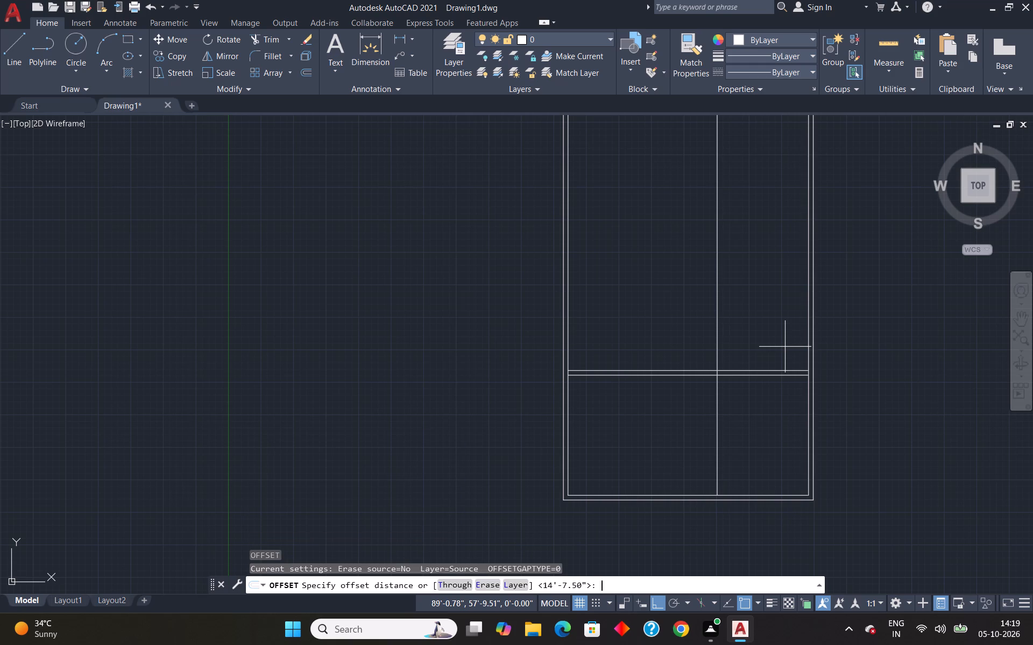
text(16)
key(apostrophe)
key(Return)
click(768, 370)
click(768, 315)
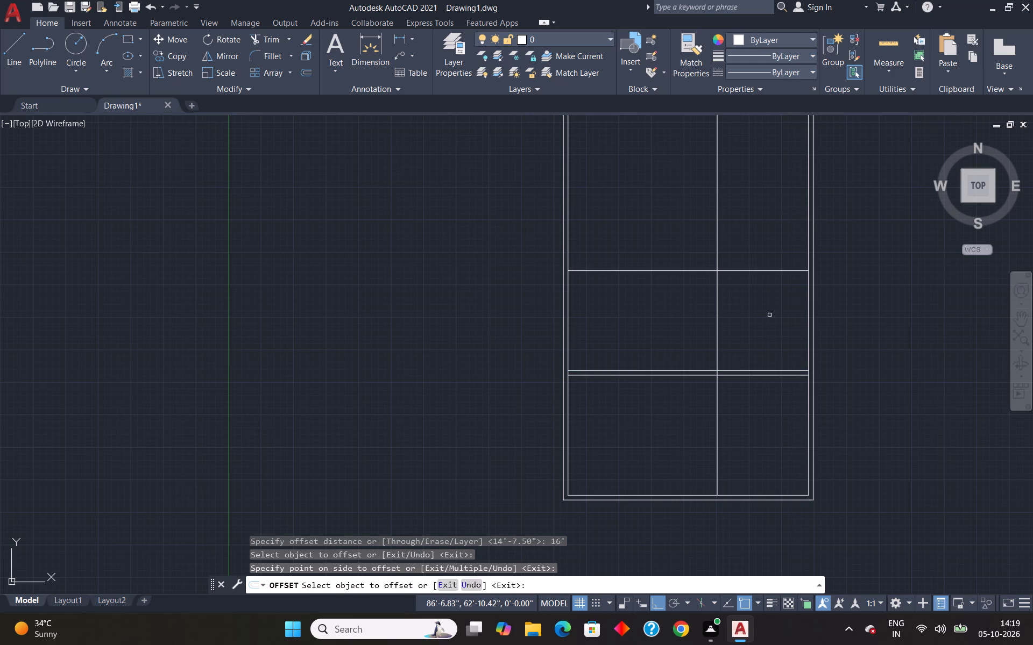
scroll(778, 312, down, 3)
scroll(772, 290, up, 1)
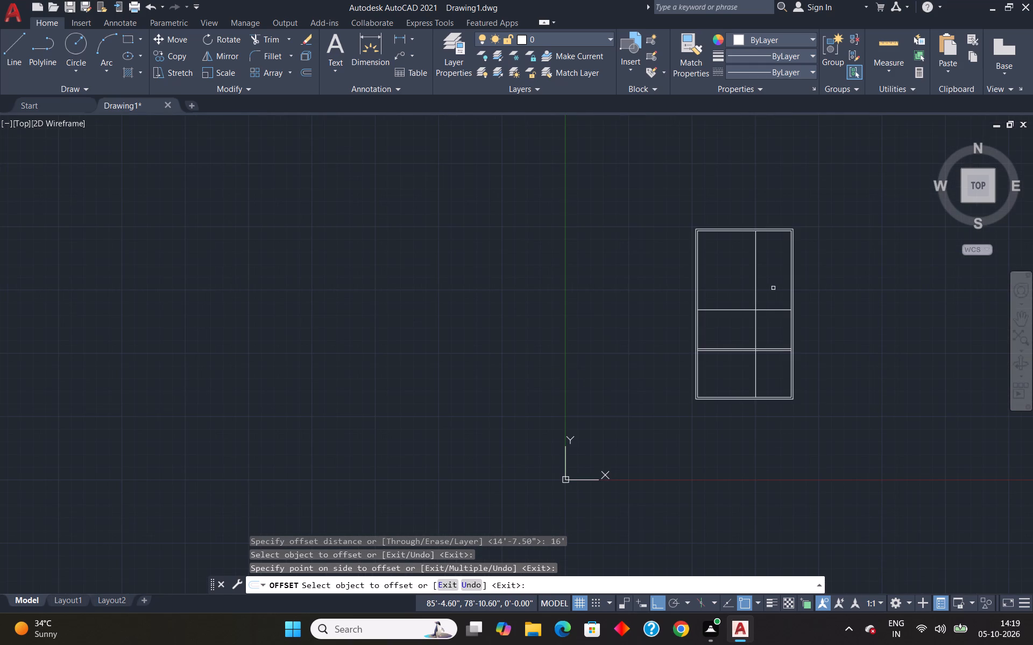
key(Escape)
Trim the new horizontal and vertical lines to leave only the room outline against the right wall, directly above the partition wall.
text(tr)
key(Return)
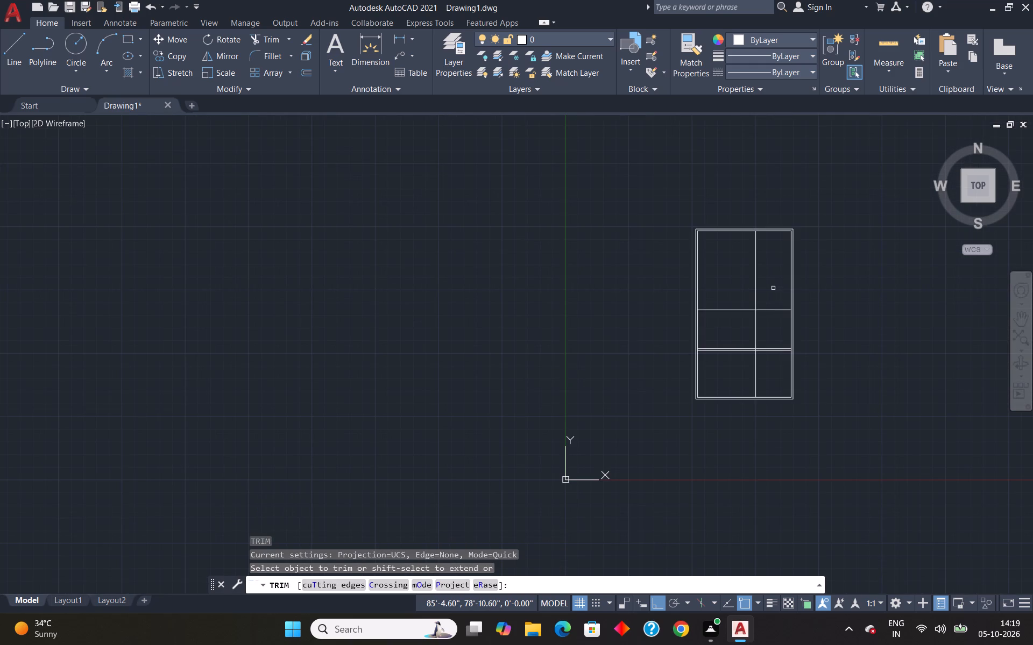
drag(738, 297, 724, 337)
drag(742, 289, 782, 279)
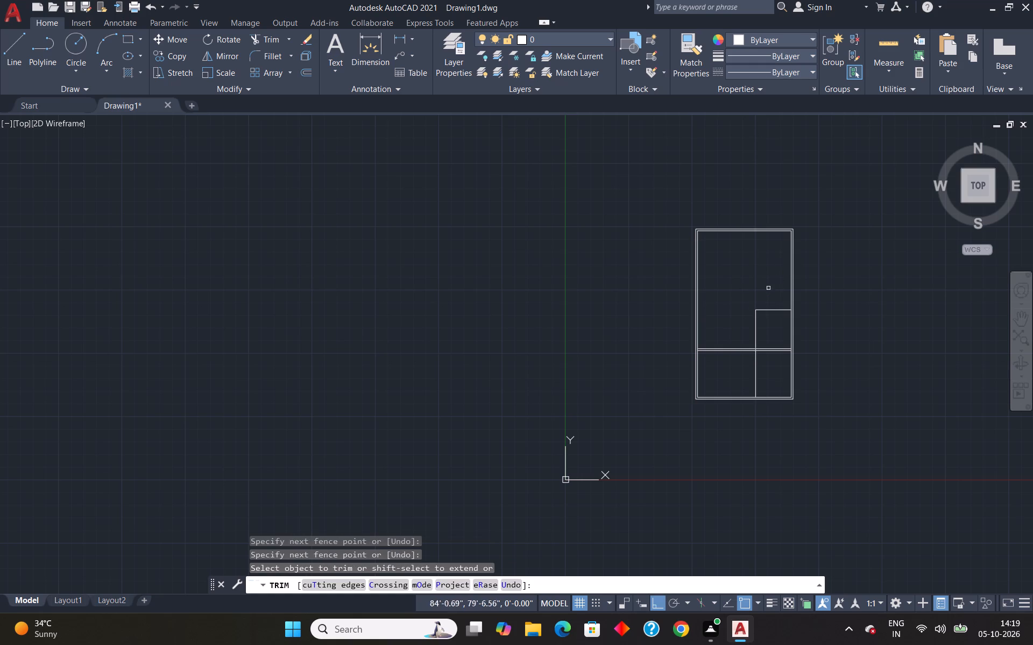
drag(767, 381, 741, 382)
key(Escape)
Offset the room's left and top lines 9" outward to form its walls, and finish the offset.
key(o)
key(Return)
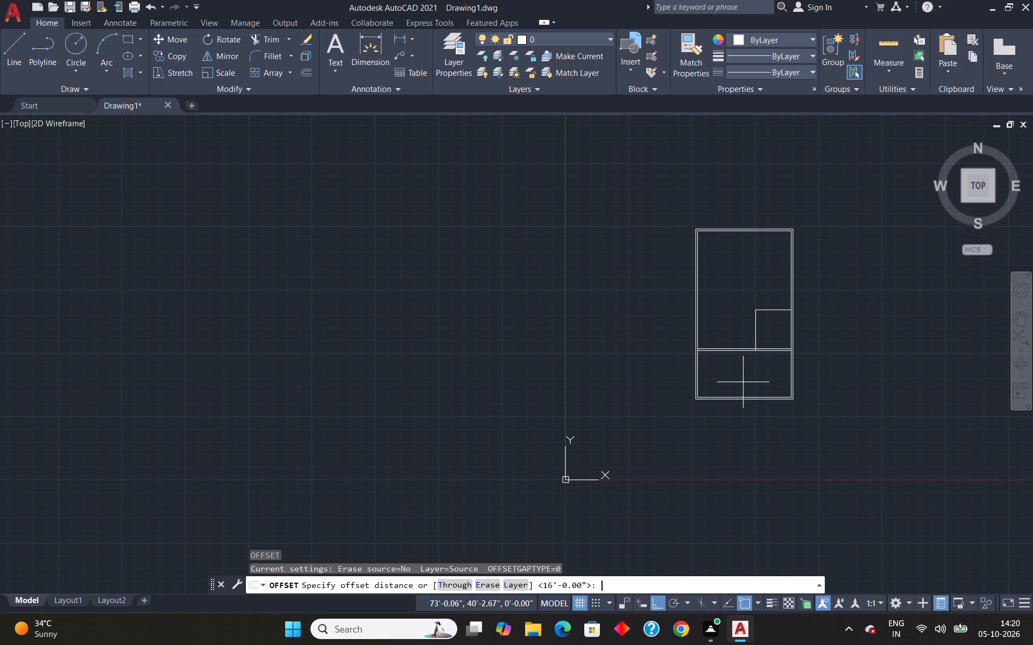
text(9")
key(Return)
scroll(772, 337, up, 4)
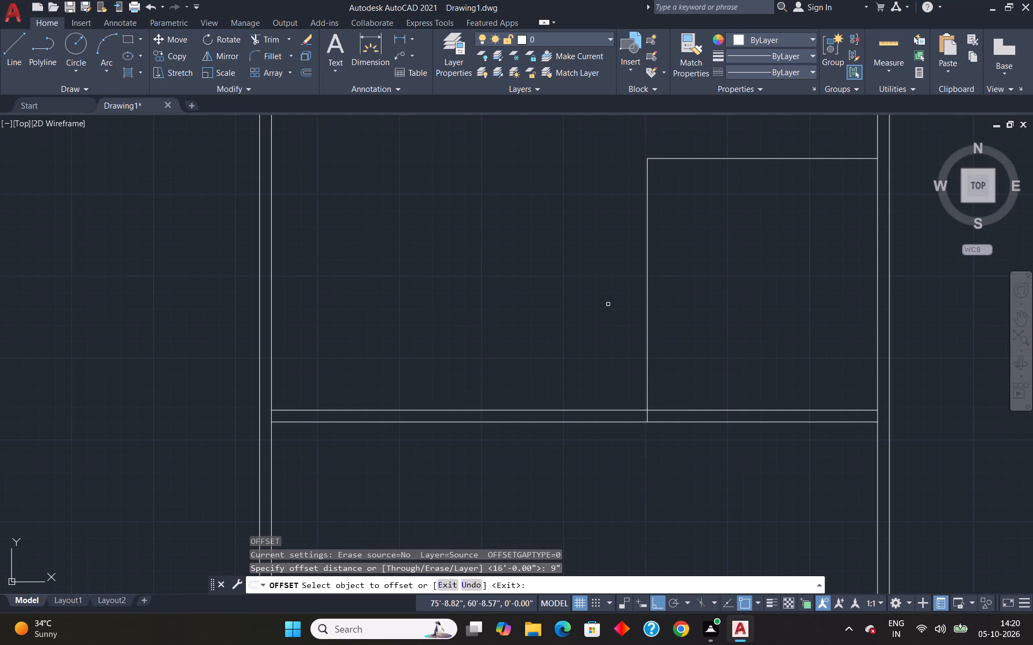
click(648, 319)
click(607, 317)
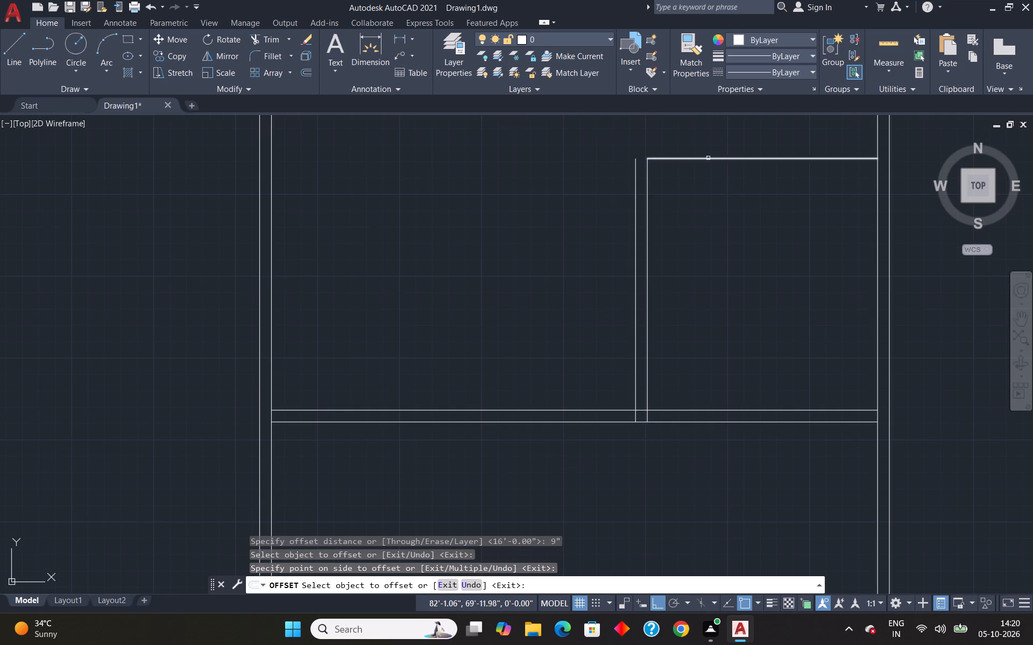
click(710, 157)
click(725, 133)
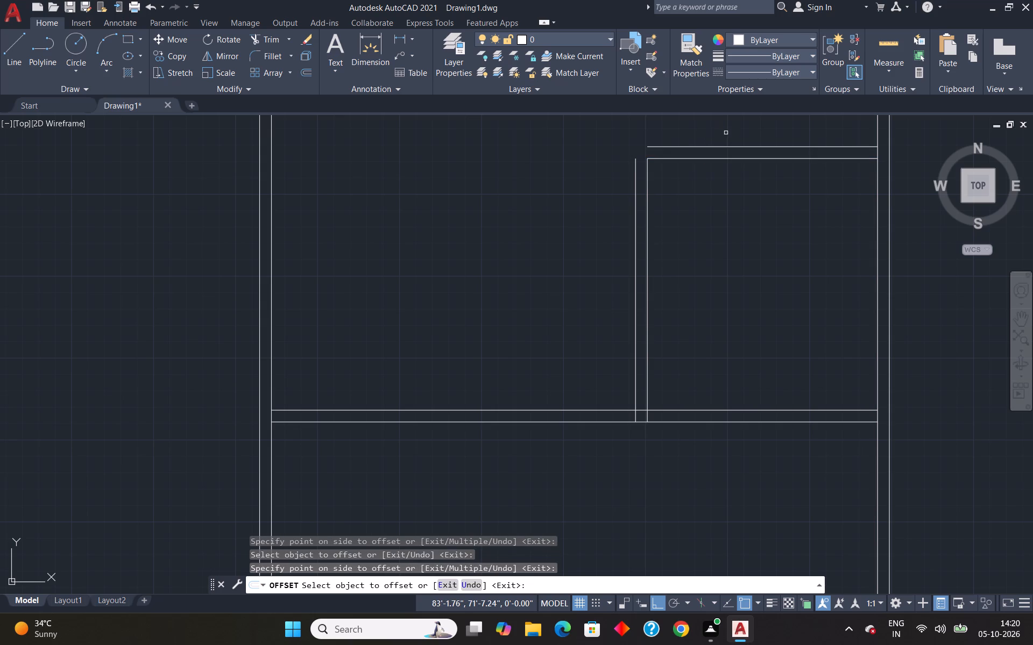
key(Escape)
Fillet the room's outer left and top wall lines so they meet in a square corner.
key(f)
key(Return)
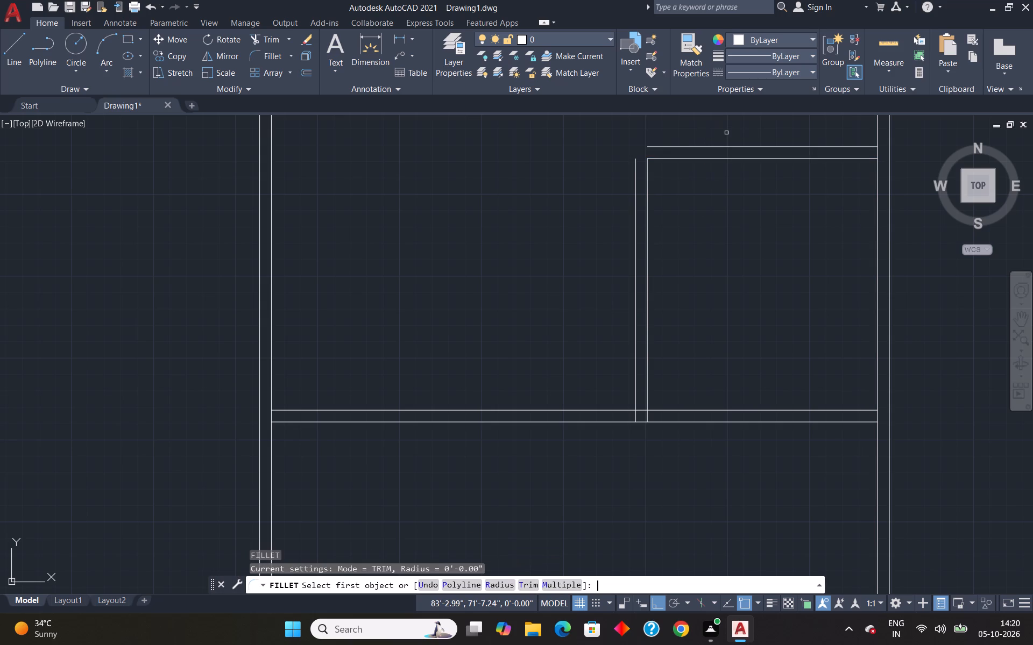
click(635, 171)
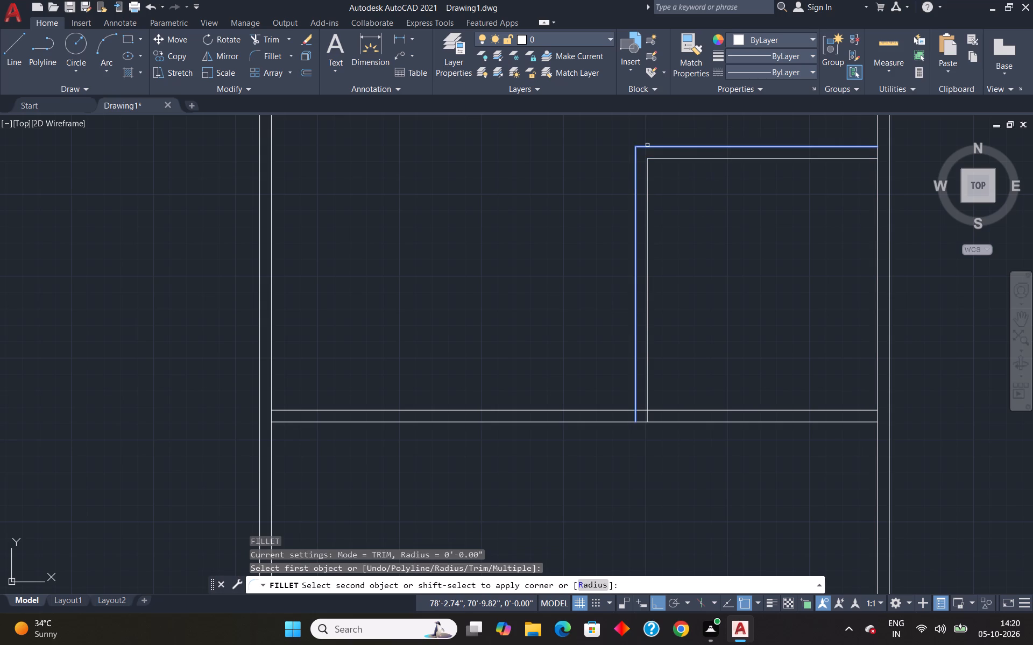
click(647, 145)
key(Escape)
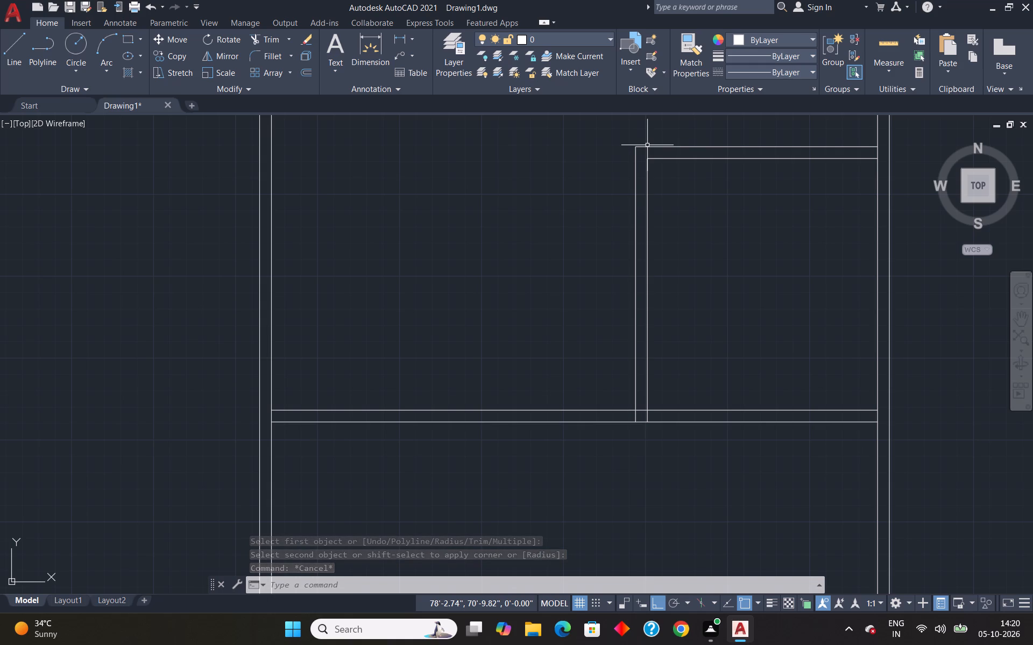
Offset the inner line of the right wall 11' to the left, and finish the offset.
key(o)
key(Return)
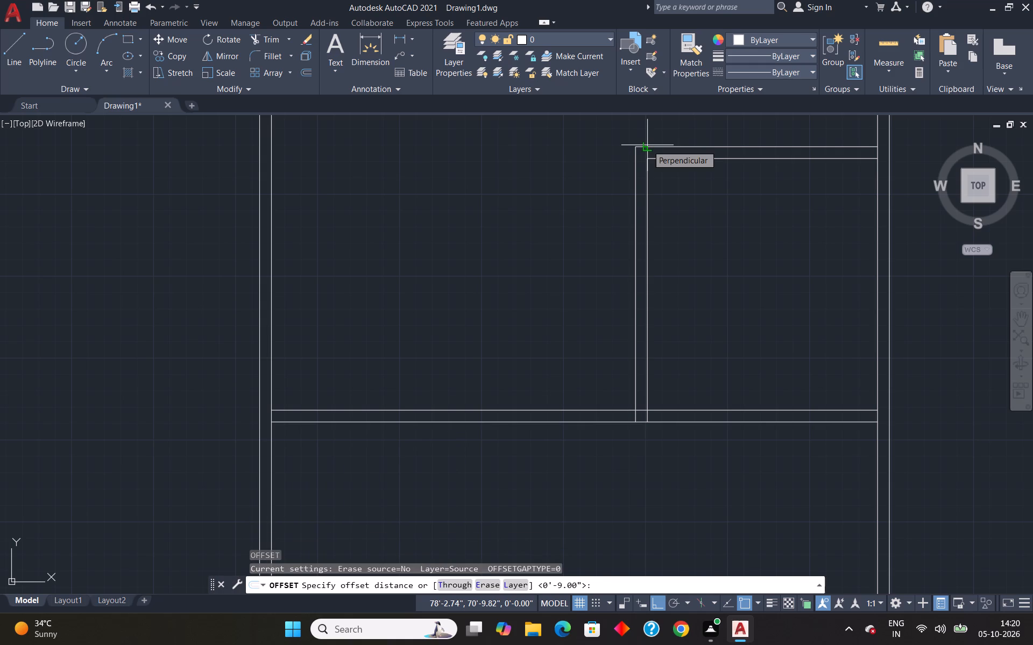
text(11')
key(Return)
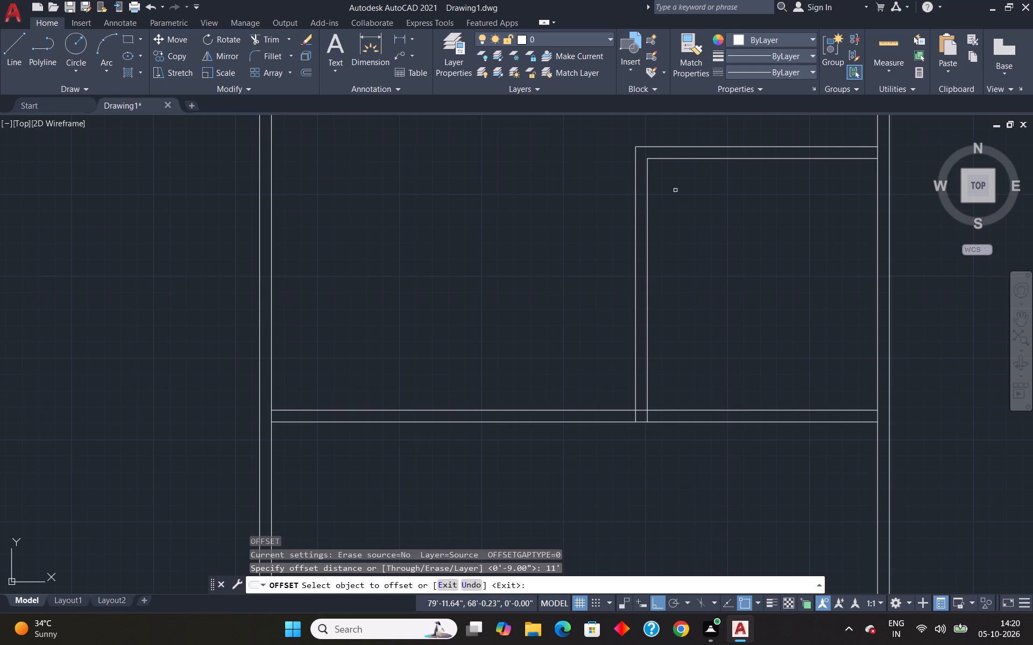
scroll(676, 192, down, 5)
scroll(700, 159, up, 4)
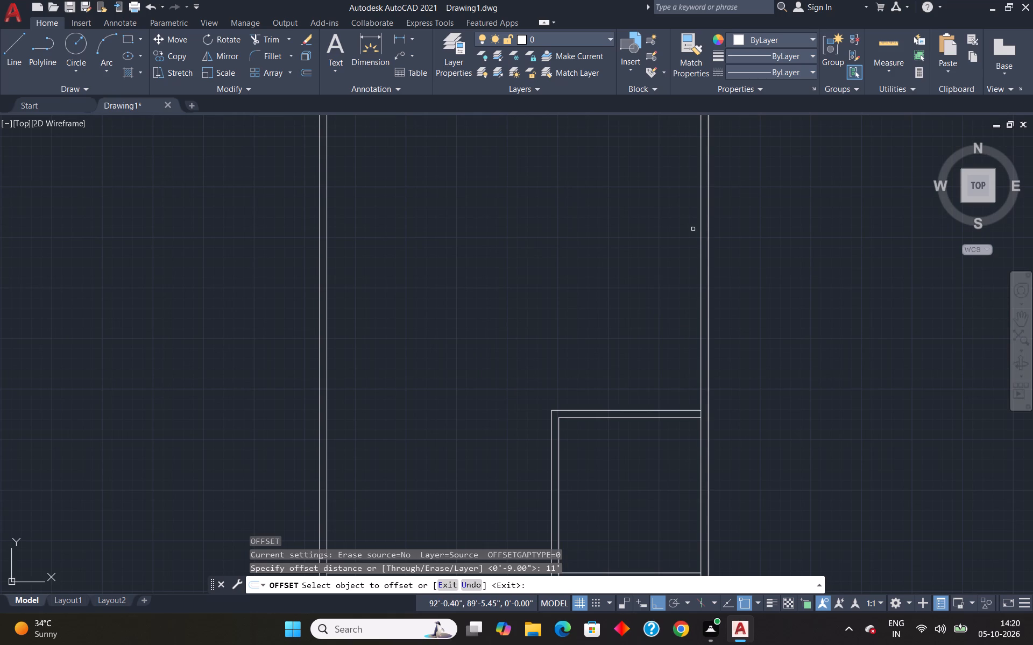
click(699, 239)
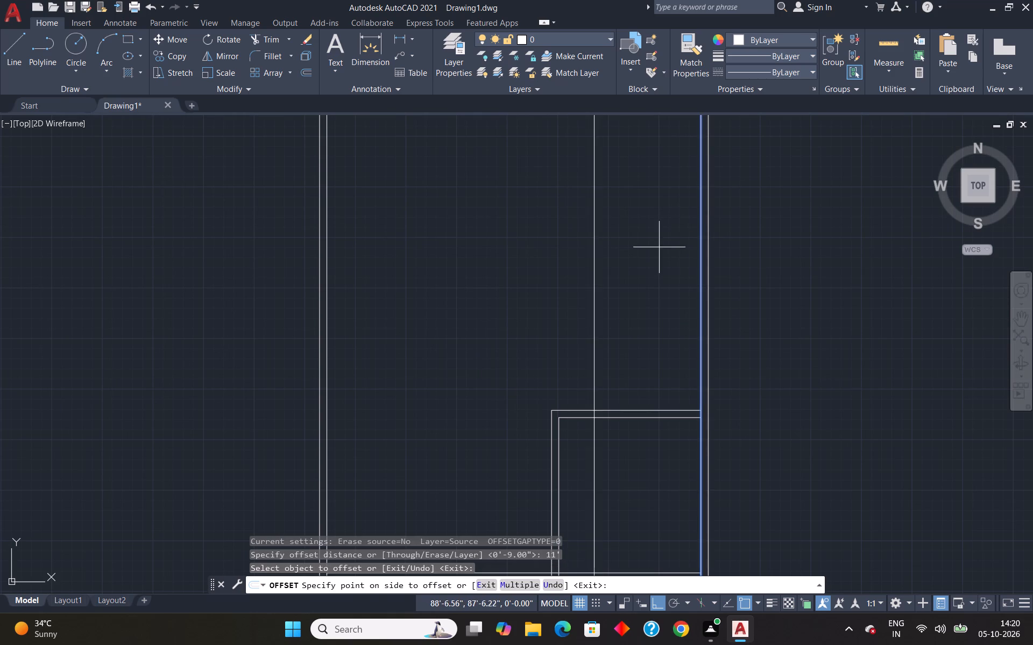
click(657, 247)
scroll(663, 234, down, 3)
key(Escape)
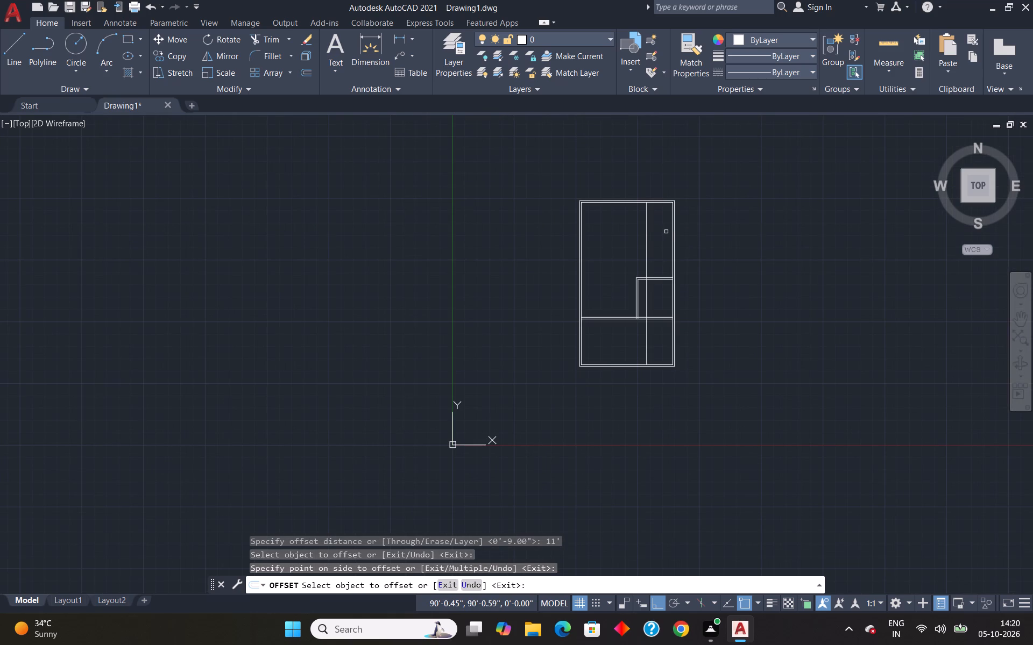
Trim the new vertical line so it ends on the outer top line of the walled room, and finish trimming.
text(tr)
key(Return)
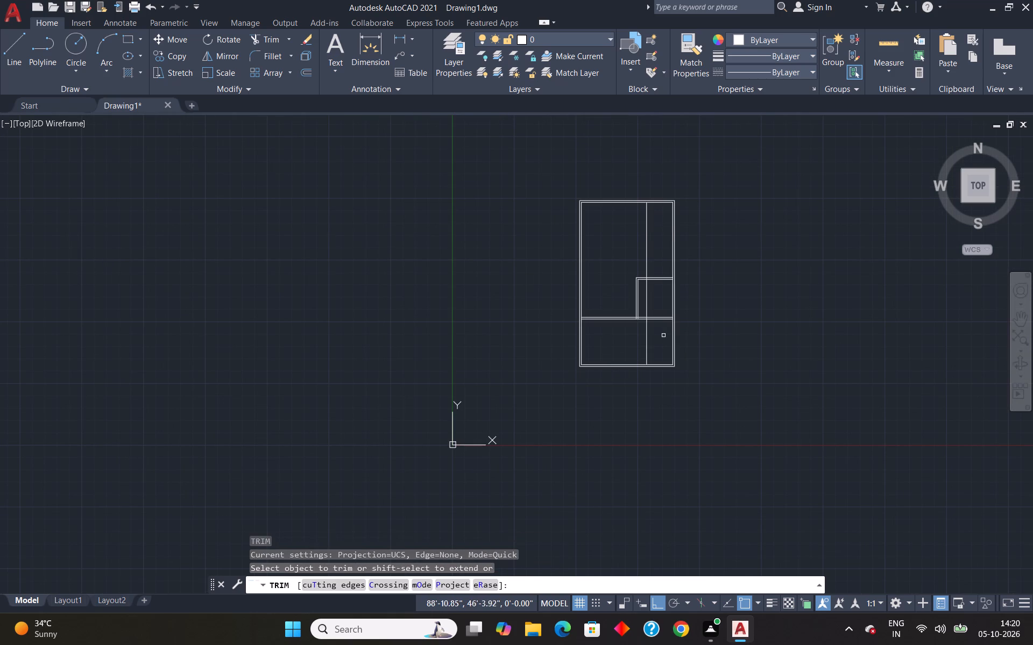
scroll(663, 334, up, 3)
drag(607, 300, 562, 341)
scroll(589, 252, up, 3)
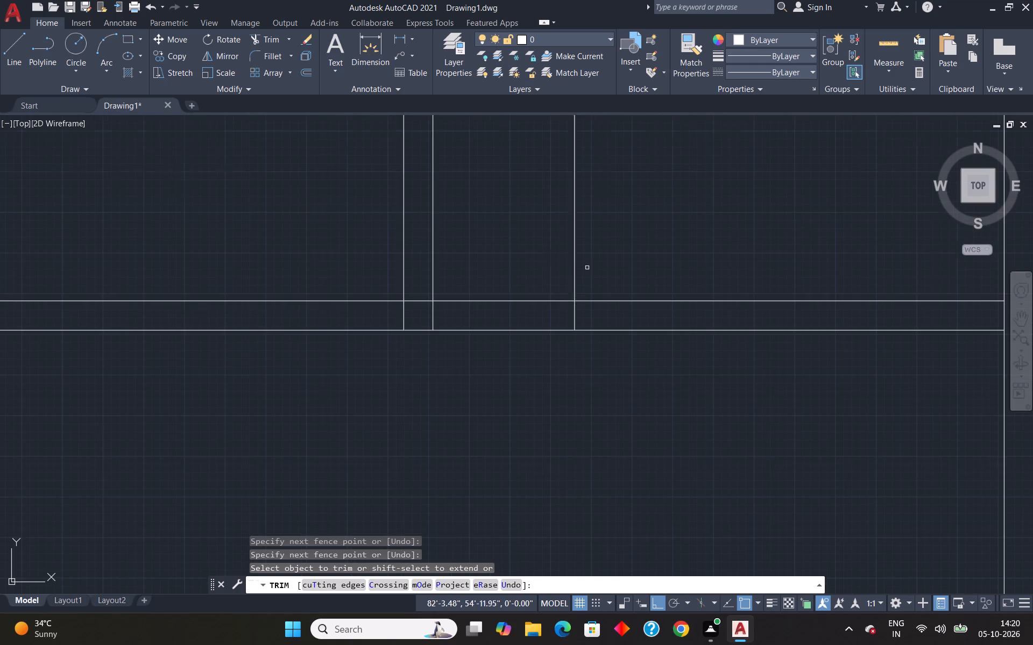
click(574, 316)
scroll(611, 282, down, 5)
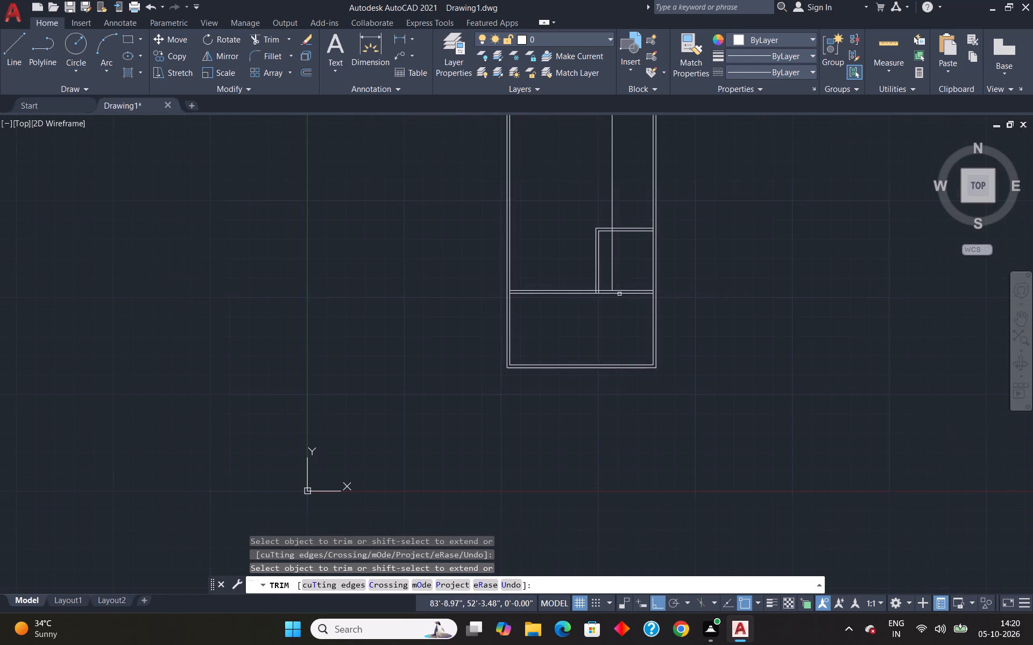
click(613, 258)
scroll(616, 221, up, 5)
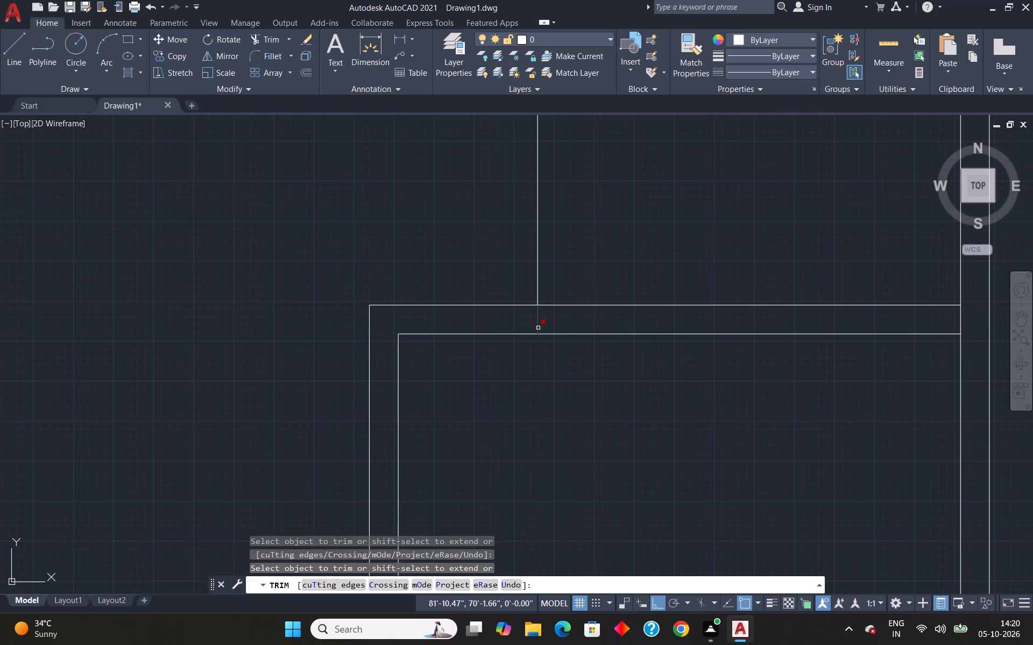
click(538, 321)
scroll(554, 312, down, 5)
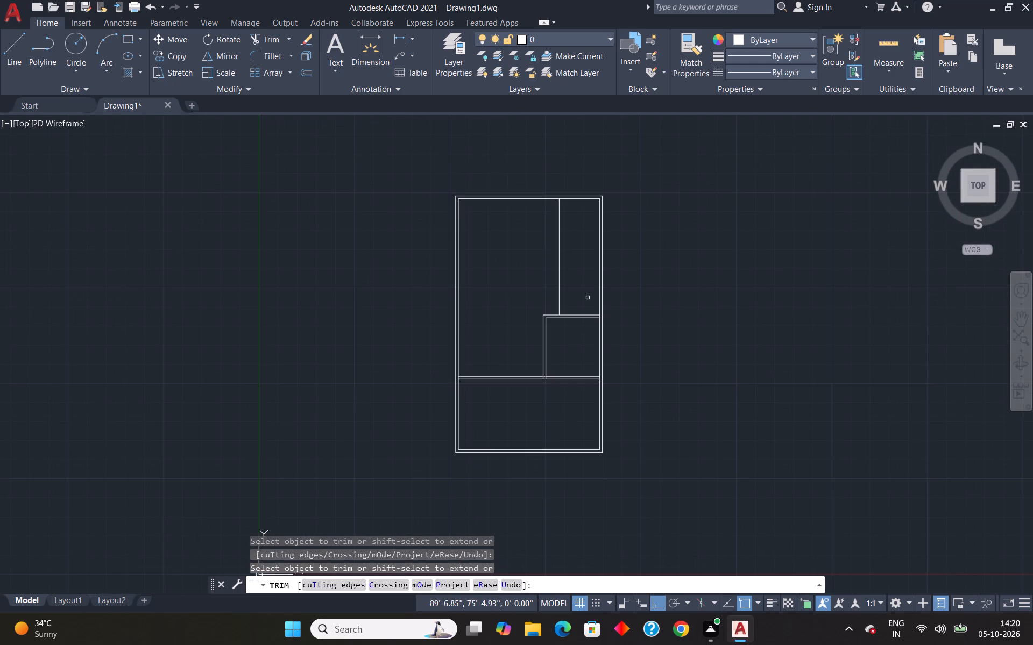
key(Escape)
Offset the outer top line of the walled room 10' upward, and finish the offset.
key(o)
key(Return)
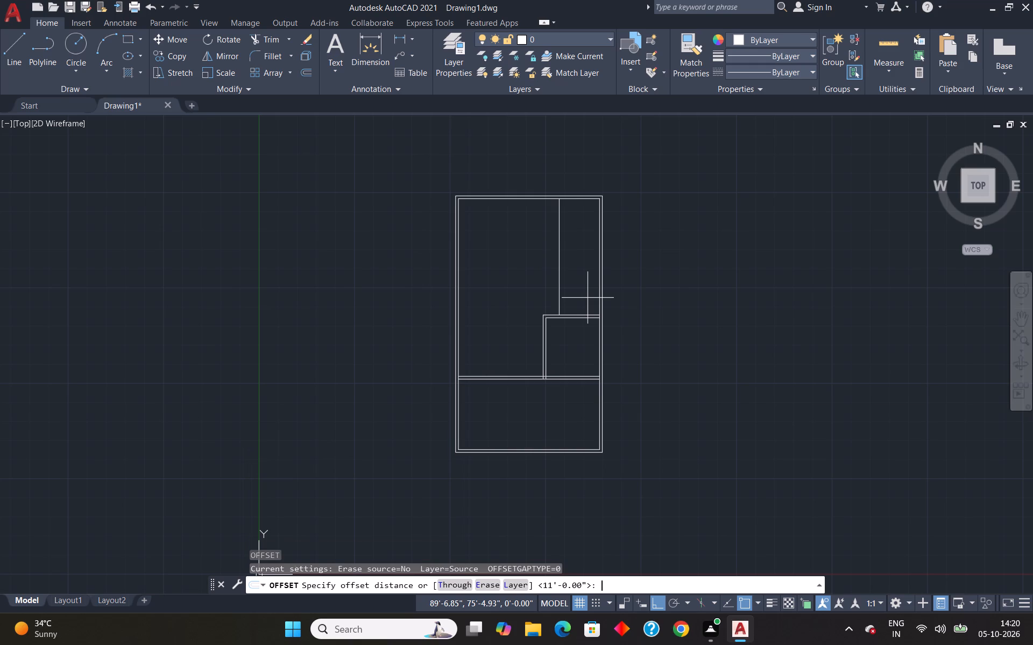
text(10')
key(Return)
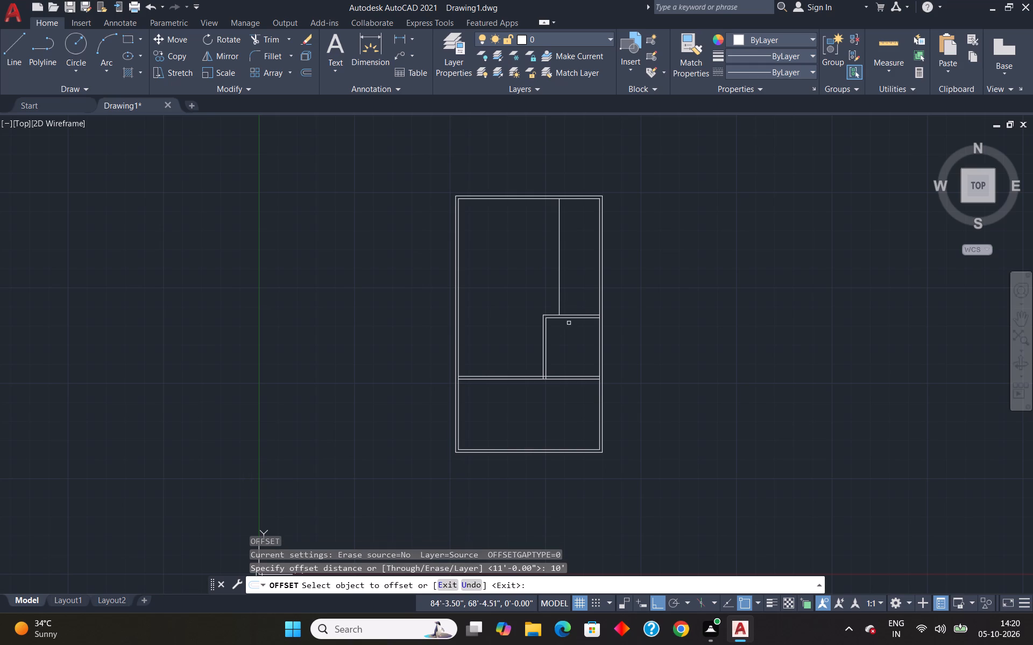
scroll(569, 322, up, 4)
click(571, 269)
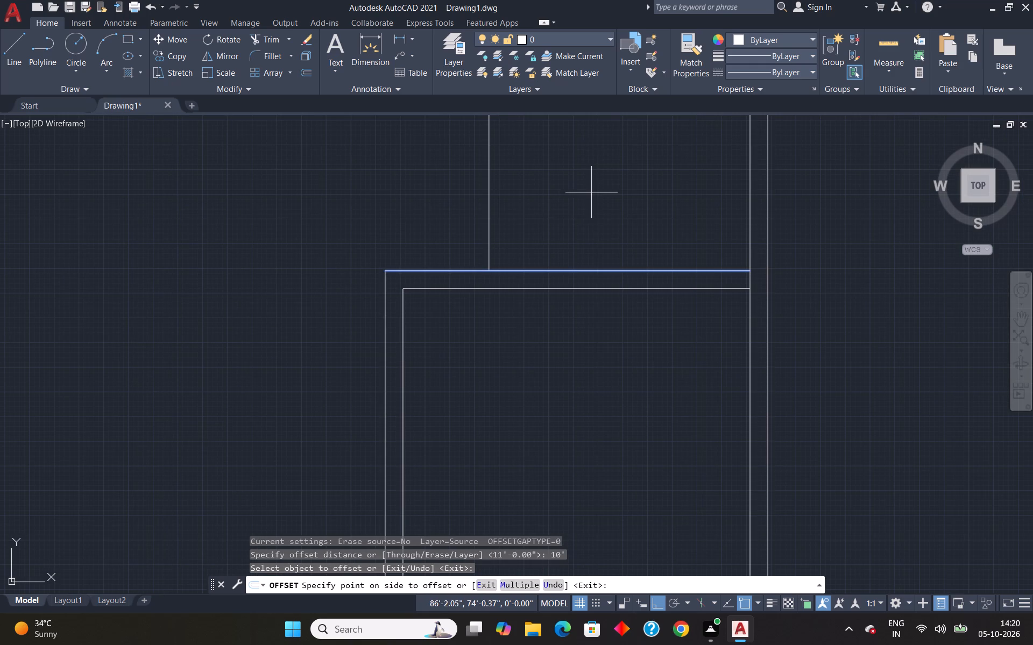
scroll(596, 200, down, 4)
click(596, 198)
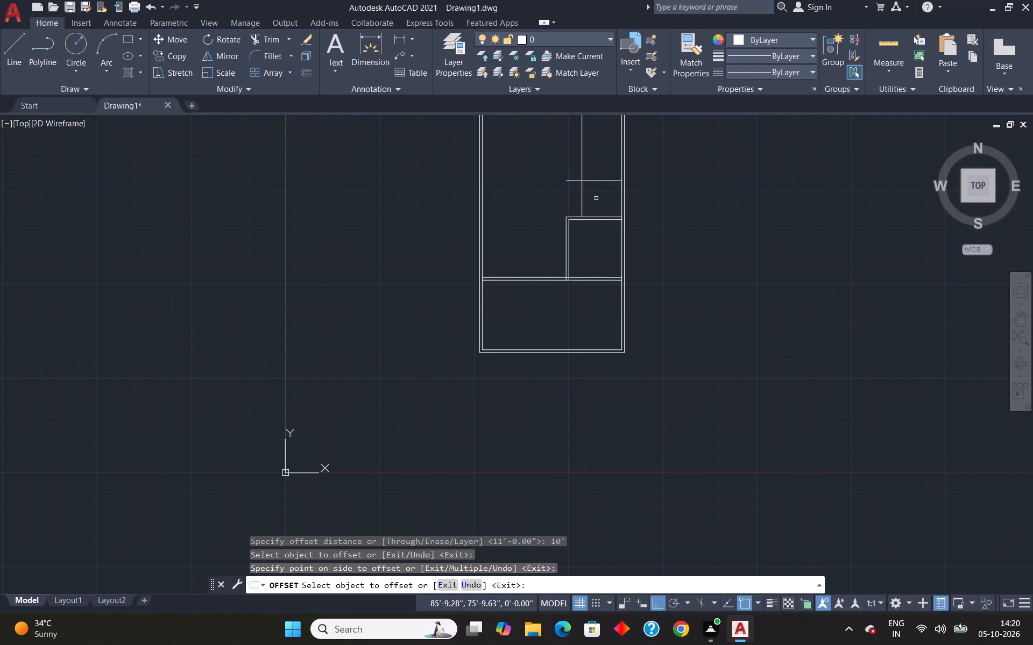
key(Escape)
Trim the new horizontal line's left overhang and the vertical line above it to outline a second room along the right wall.
text(tr)
key(Return)
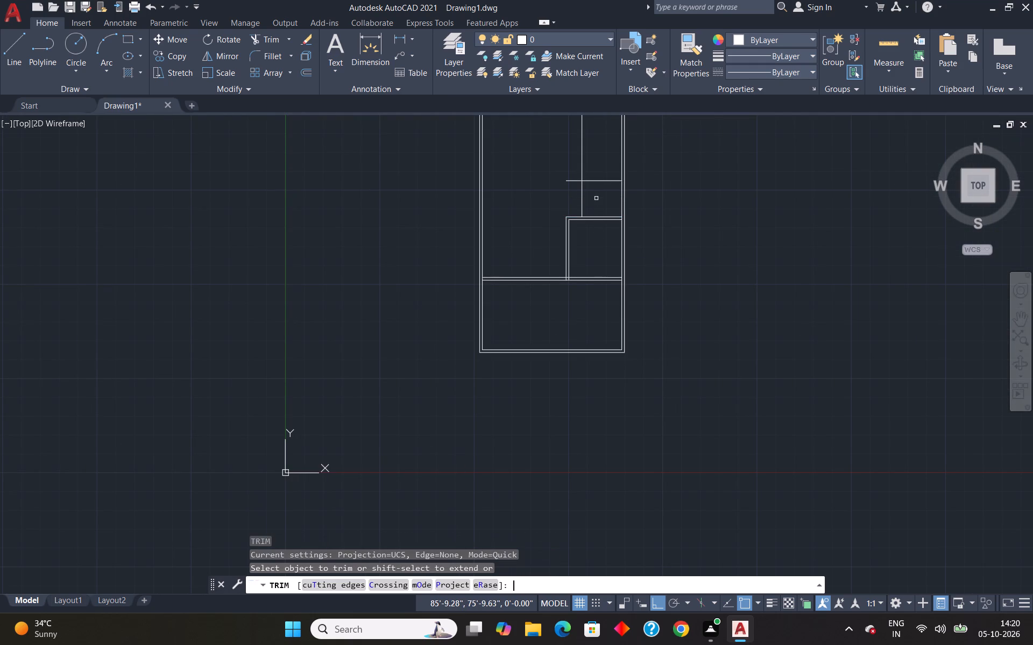
scroll(585, 161, up, 3)
drag(535, 218, 526, 273)
drag(539, 196, 620, 193)
key(Escape)
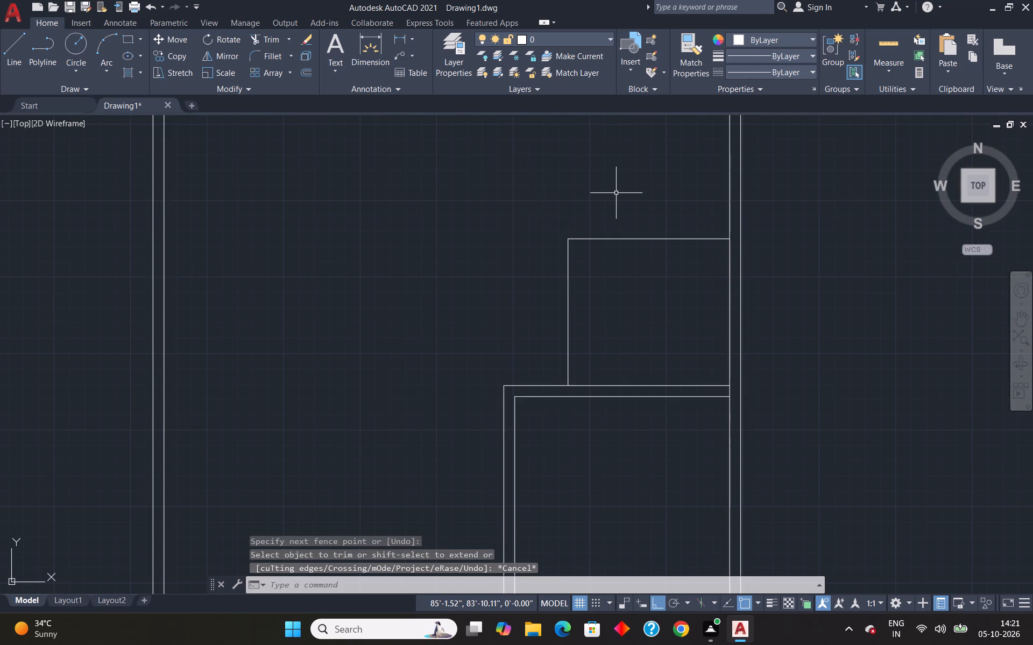
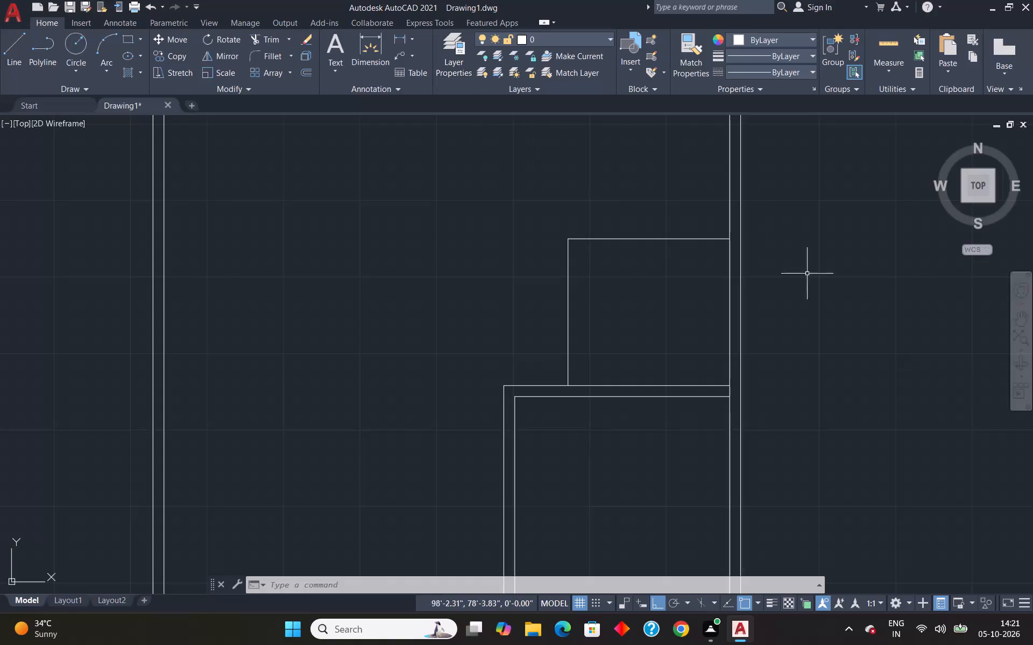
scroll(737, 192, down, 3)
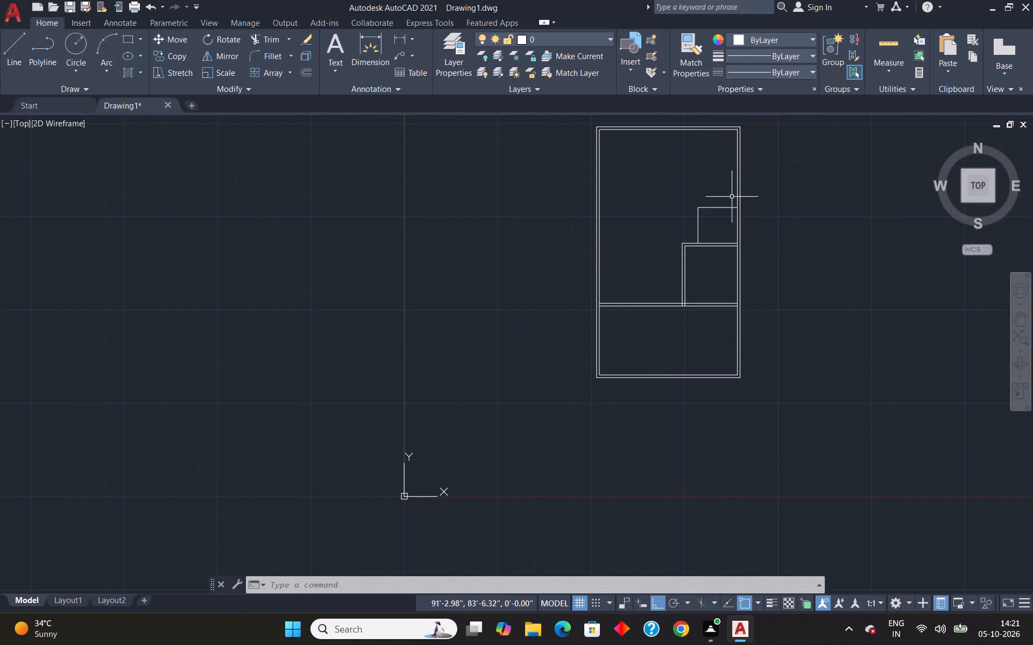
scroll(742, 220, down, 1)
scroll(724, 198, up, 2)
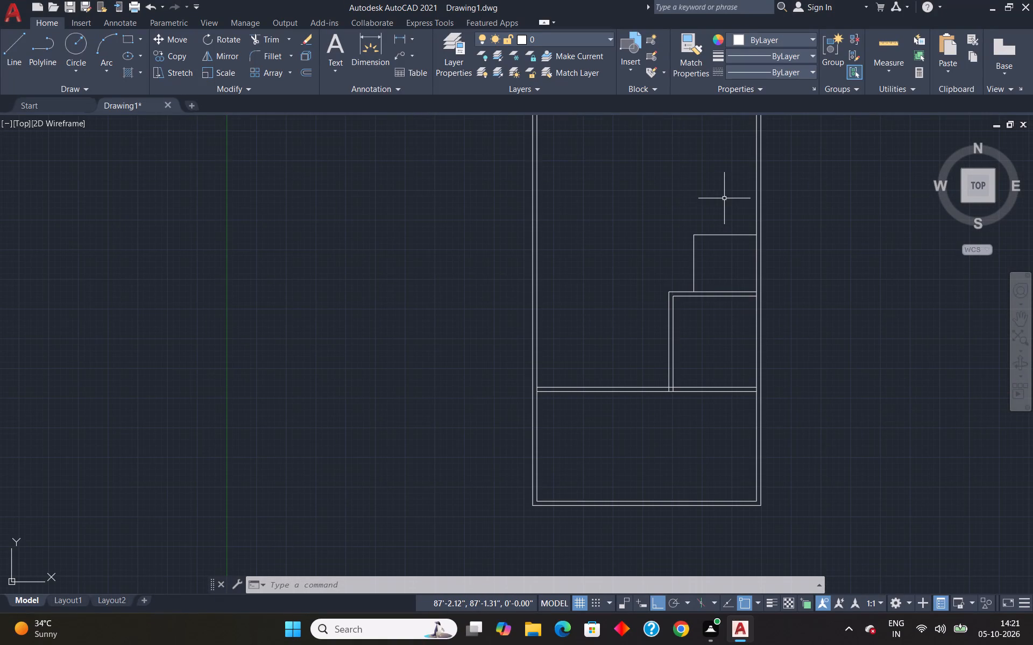
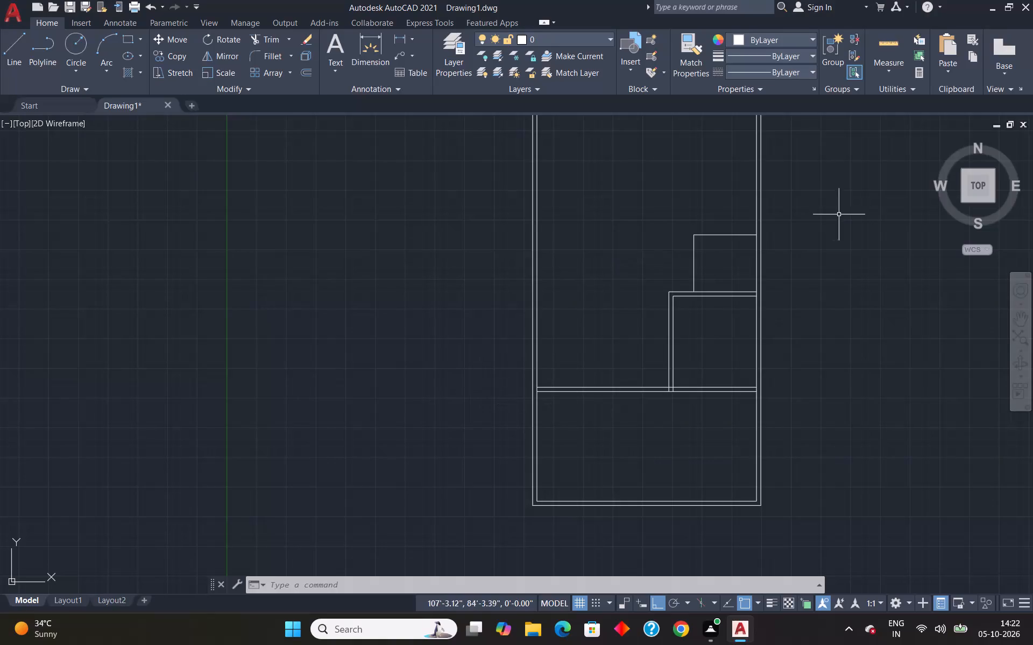
Offset the left and top lines of the small room above the stepped room 4.5" outward to give its walls thickness.
key(o)
key(Return)
text(4.5)
key(shift+quotedbl)
key(Return)
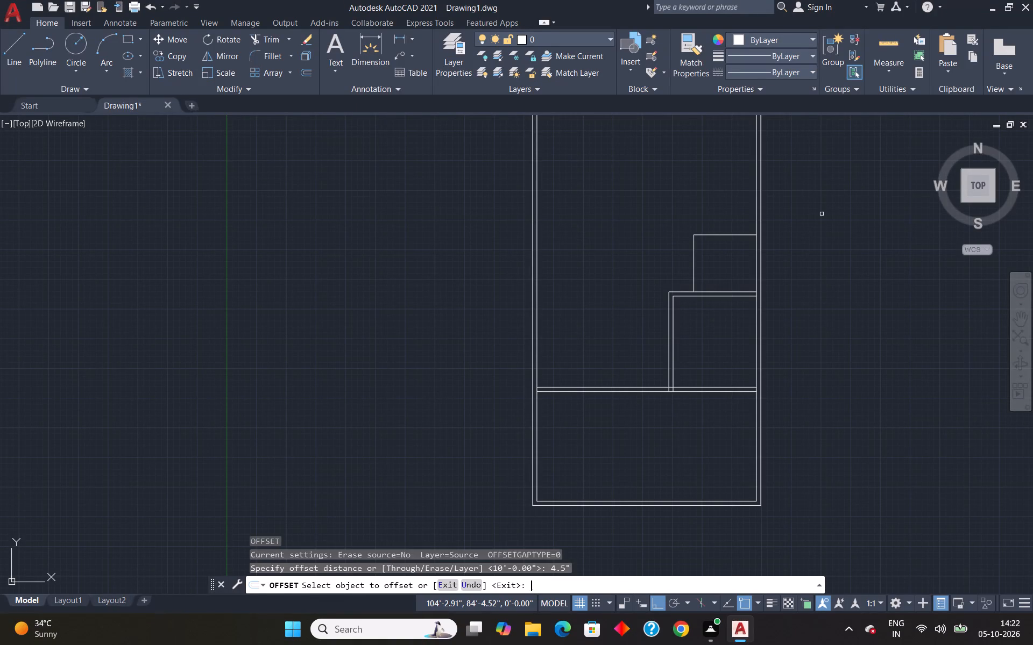
scroll(728, 233, down, 2)
scroll(705, 210, up, 5)
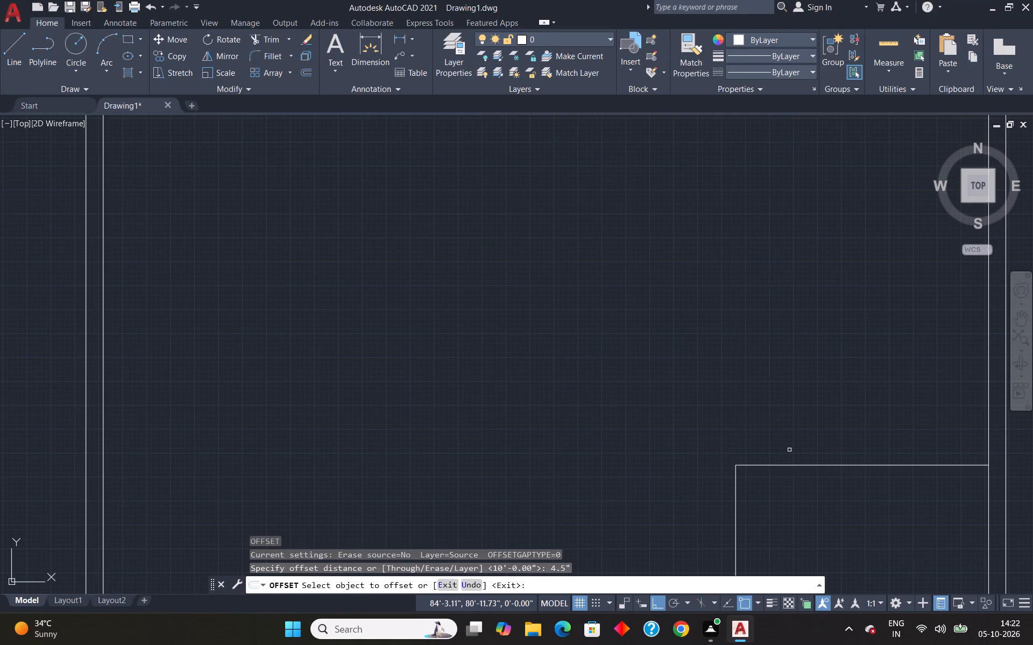
scroll(791, 403, down, 4)
click(783, 423)
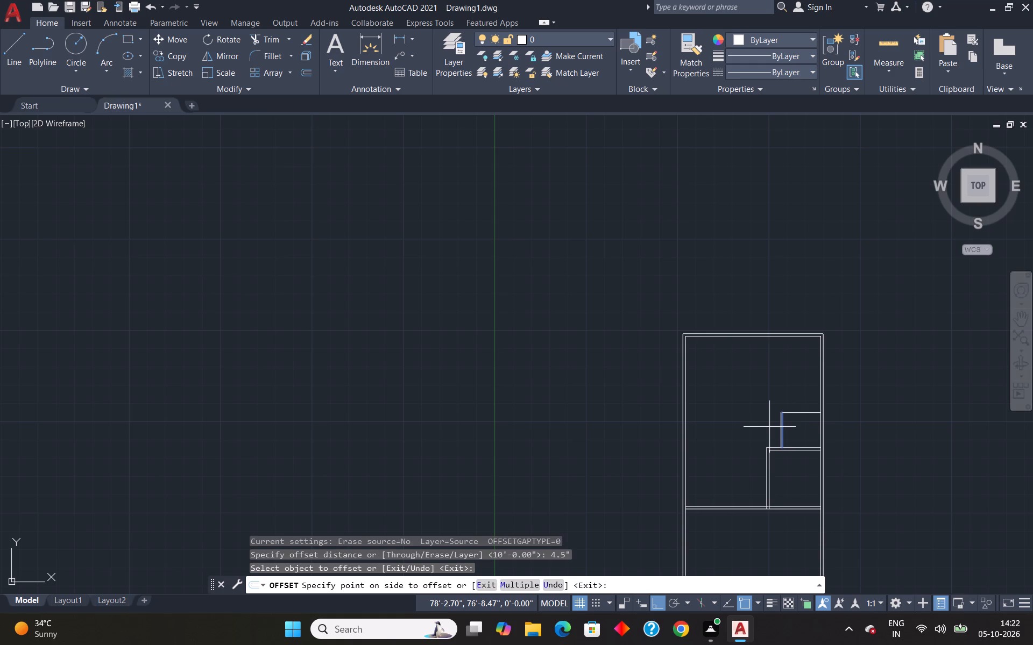
click(769, 427)
scroll(789, 405, up, 3)
click(804, 439)
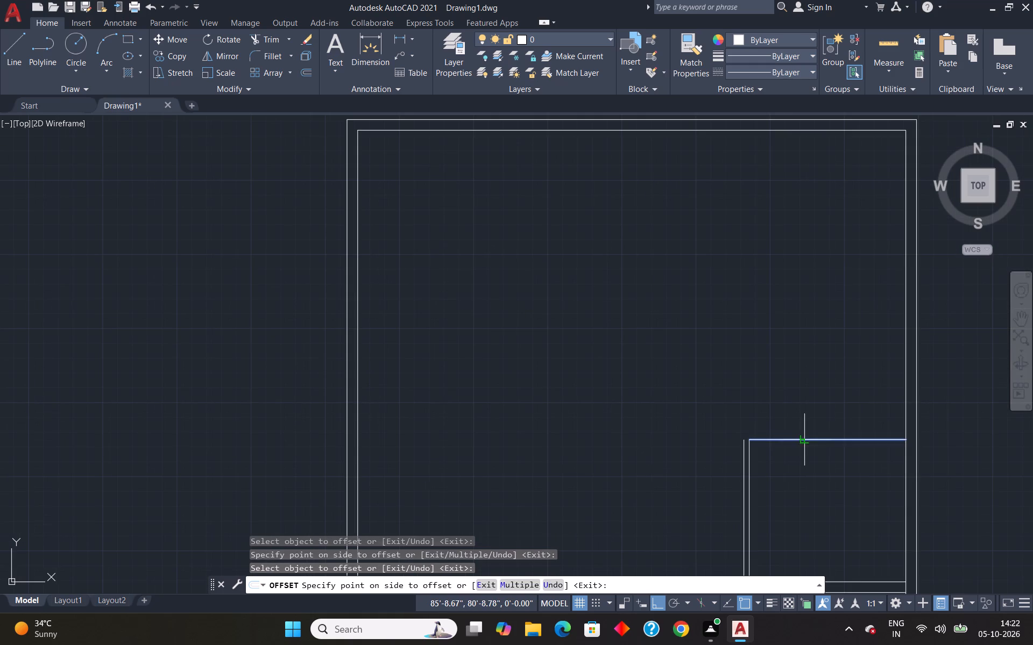
click(803, 427)
key(Escape)
Fillet the small room's two new outer wall lines together to close its upper-left corner.
key(f)
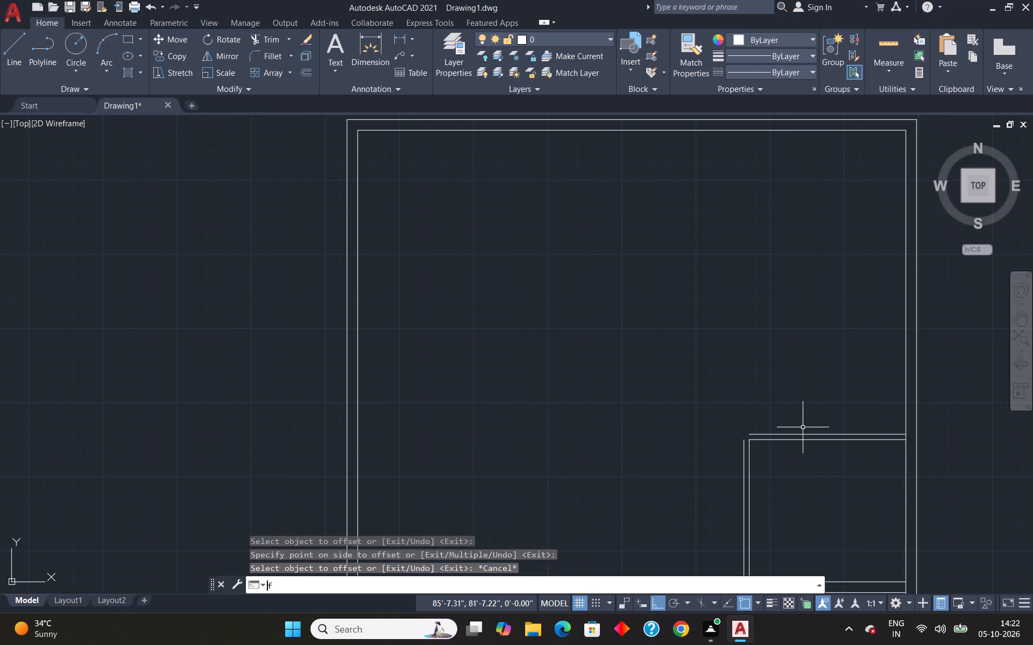
key(Return)
click(745, 446)
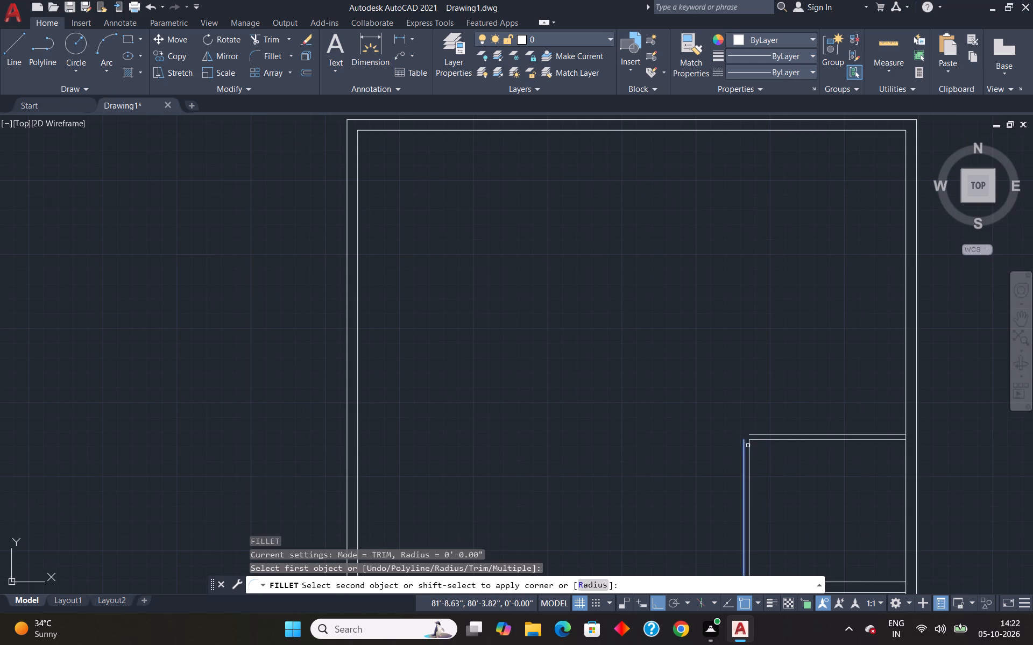
click(759, 434)
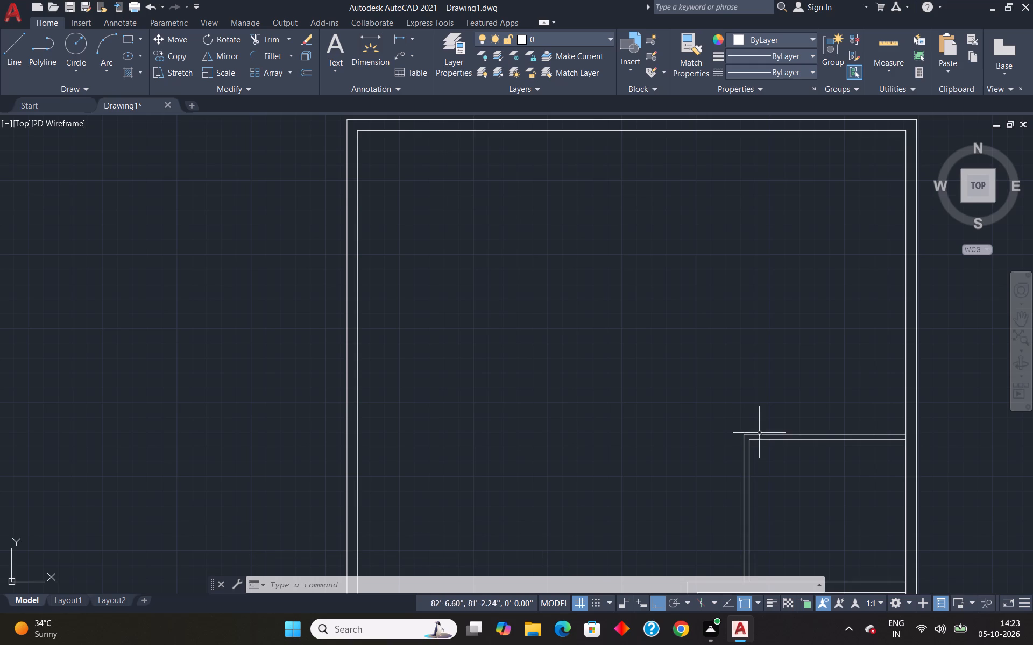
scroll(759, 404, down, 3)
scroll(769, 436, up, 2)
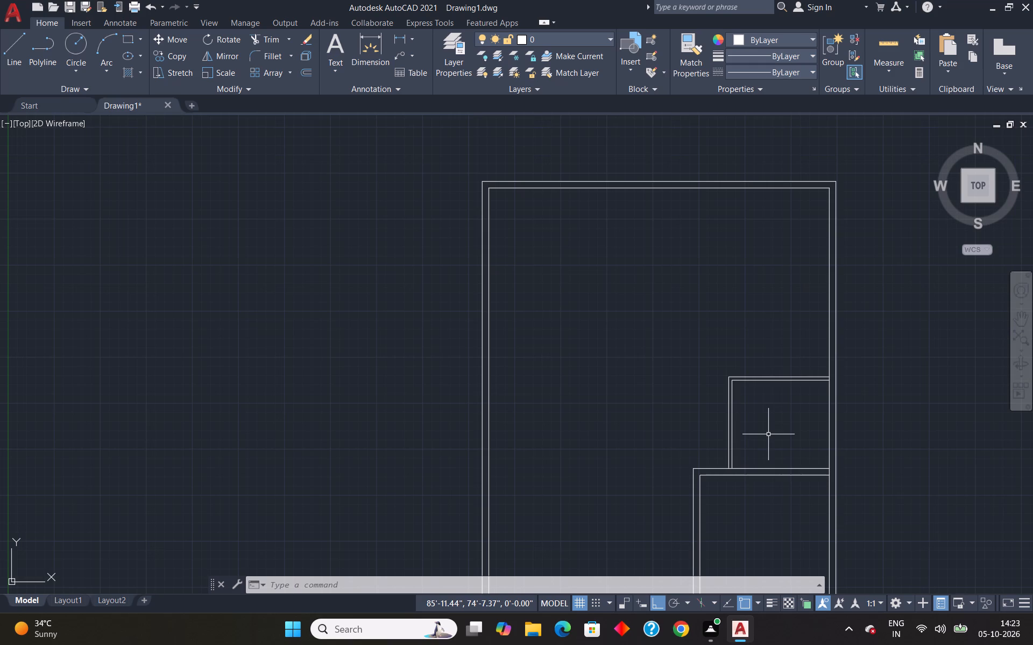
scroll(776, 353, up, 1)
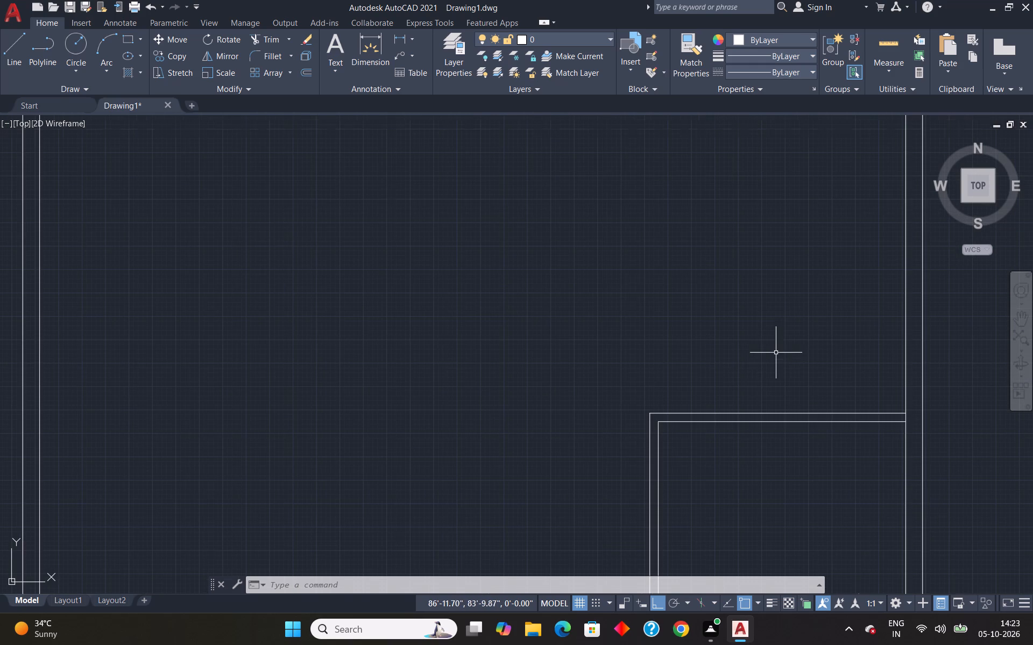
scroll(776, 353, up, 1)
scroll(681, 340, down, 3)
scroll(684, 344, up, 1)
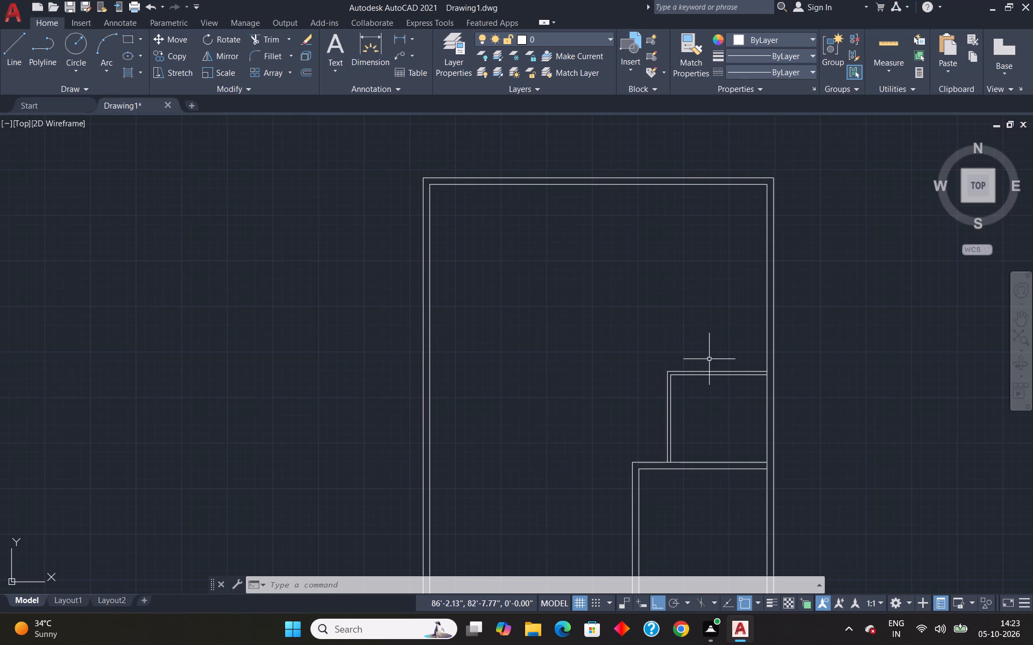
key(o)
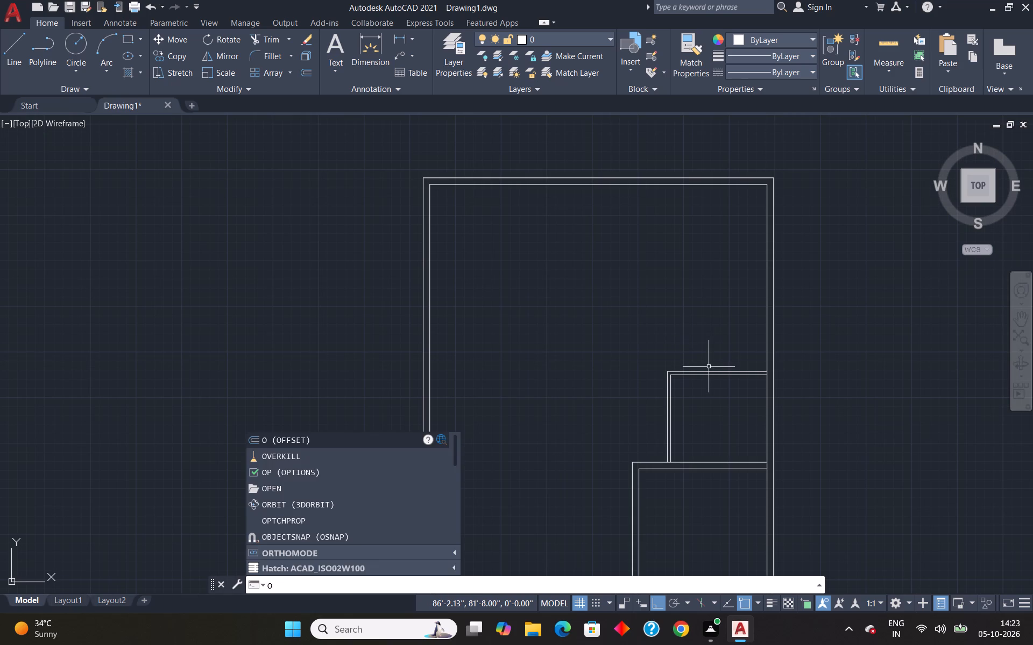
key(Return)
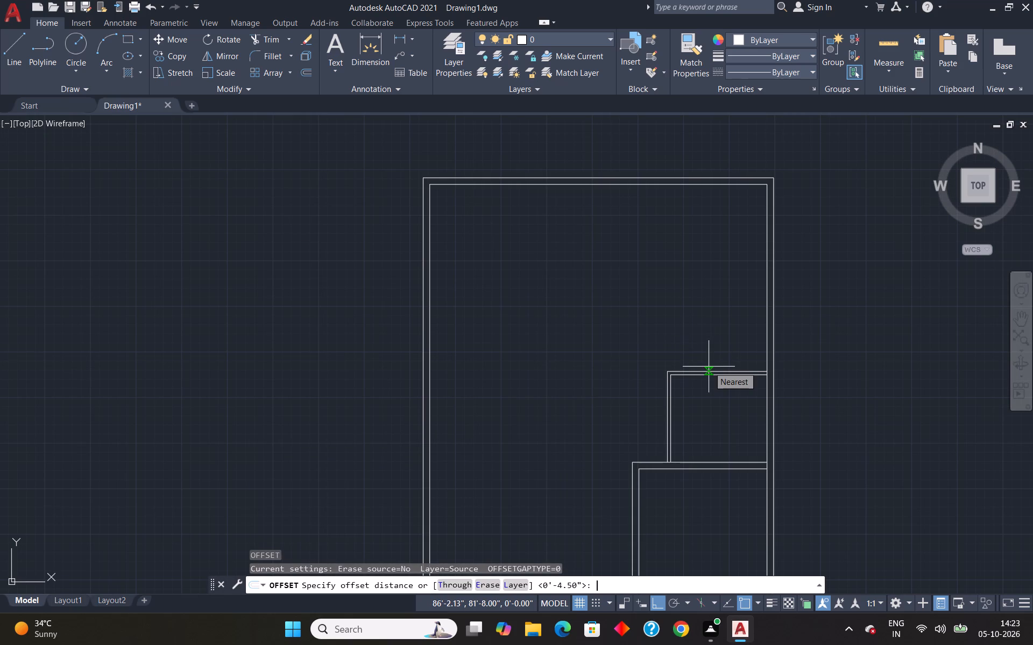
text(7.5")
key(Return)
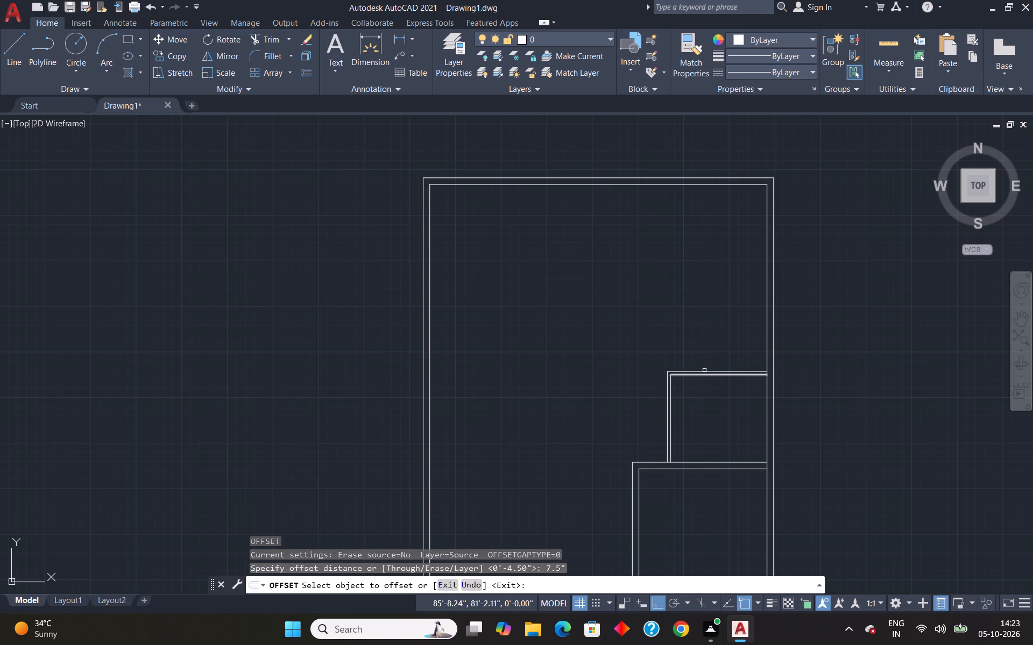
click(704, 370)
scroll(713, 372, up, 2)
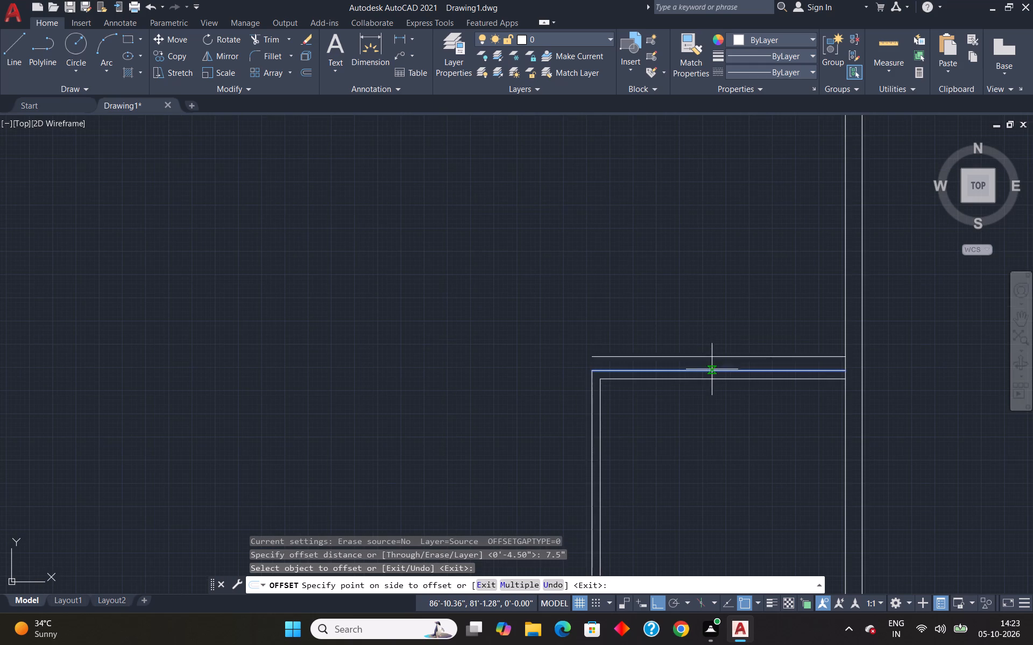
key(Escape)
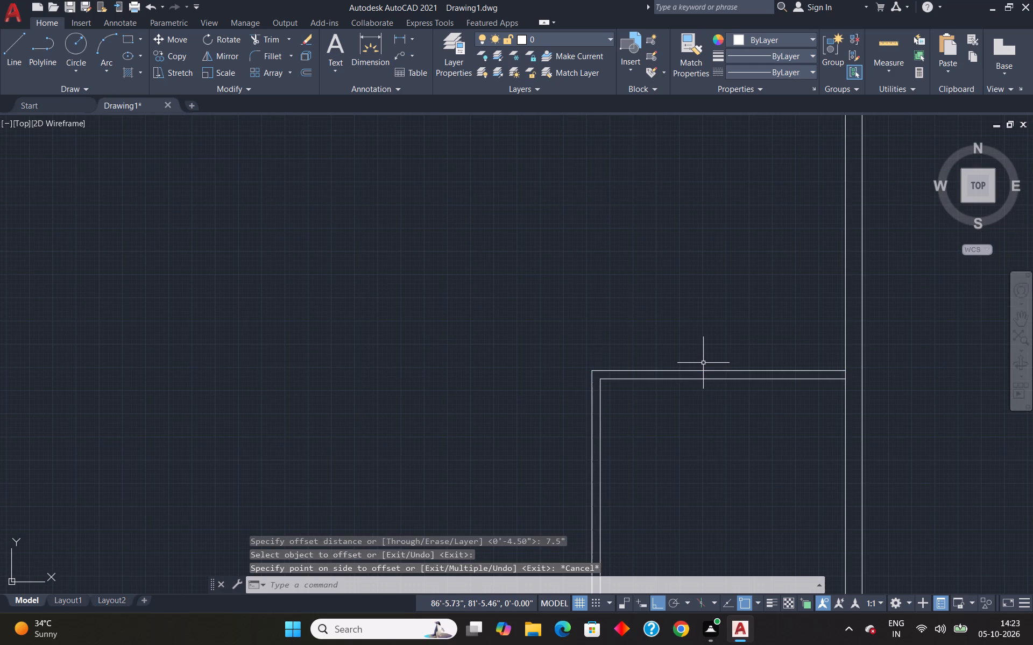
Offset the outer top wall line of the small room upward by 7'5".
key(o)
key(Return)
text(7'5")
key(Return)
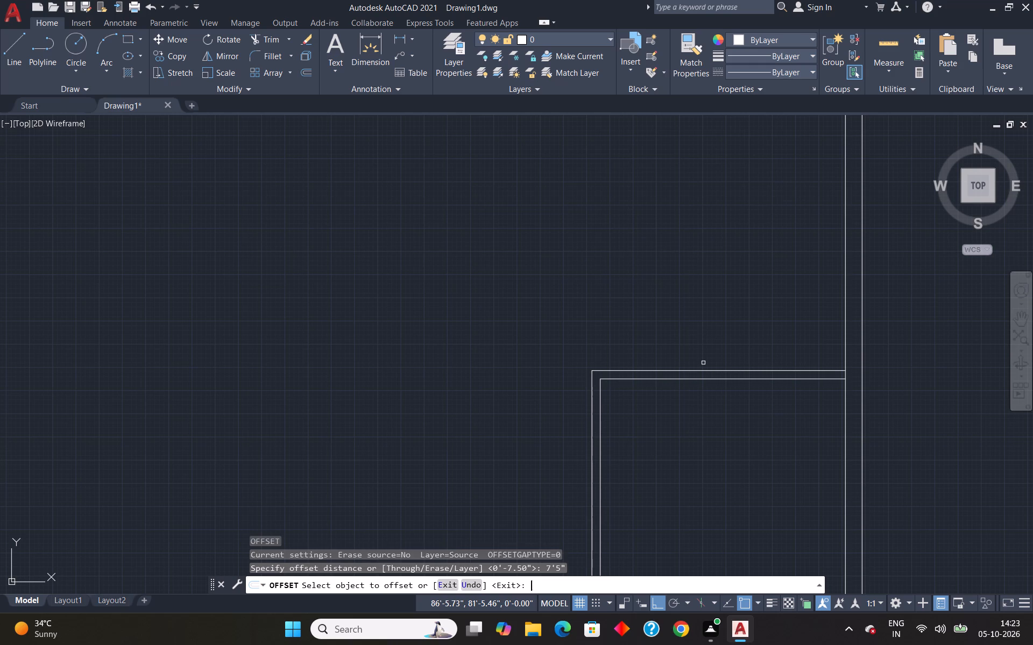
click(705, 369)
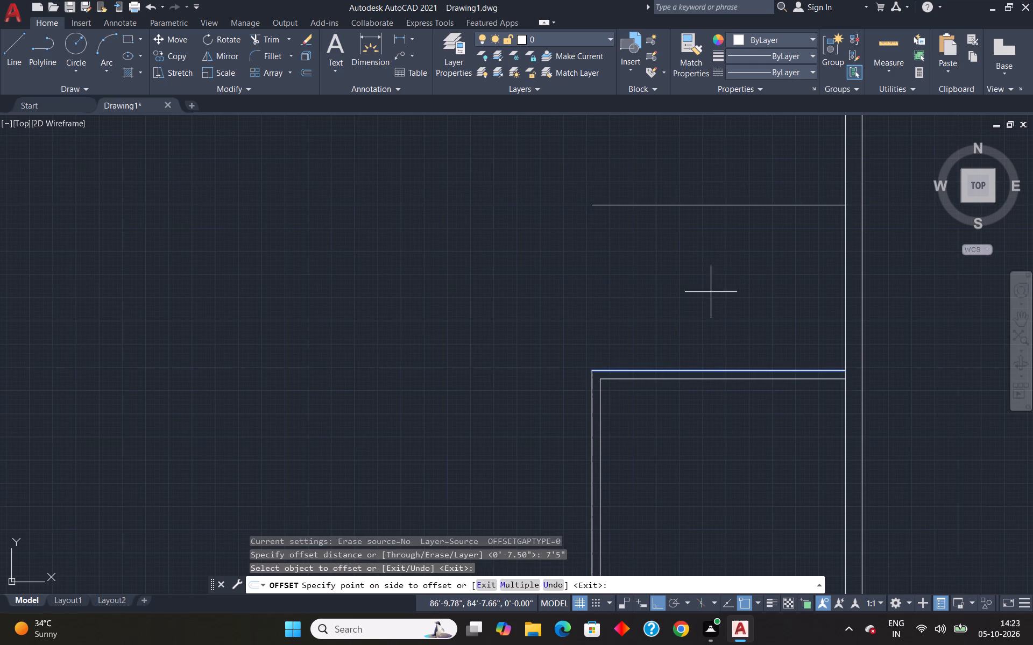
click(711, 292)
key(Escape)
key(o)
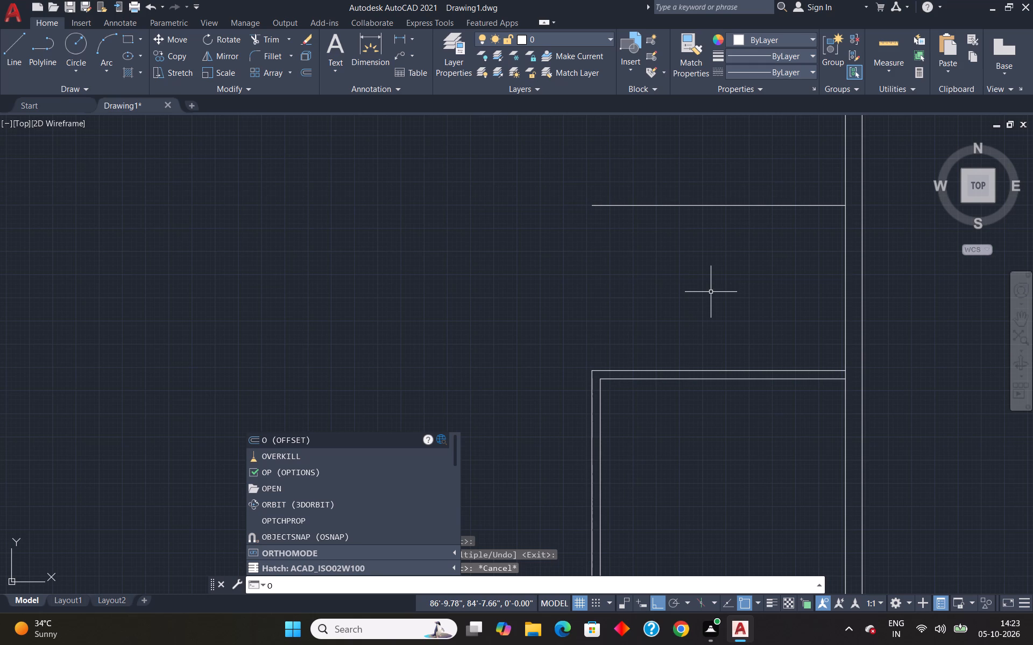
key(Escape)
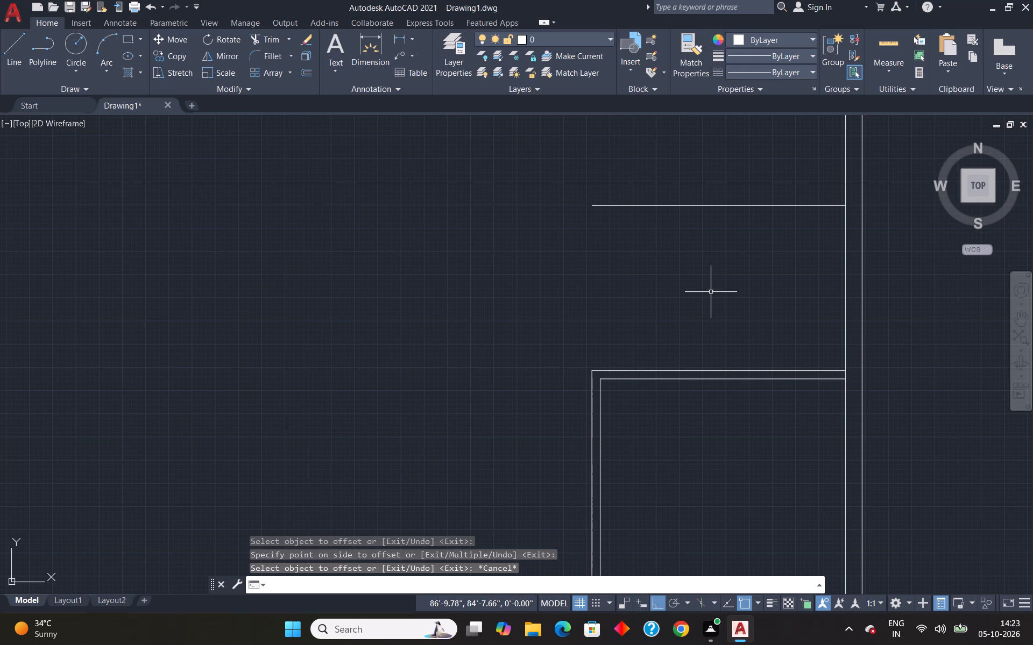
Extend both lines of the small room's left wall up to the new horizontal line, enclosing a room above.
text(ex)
key(Return)
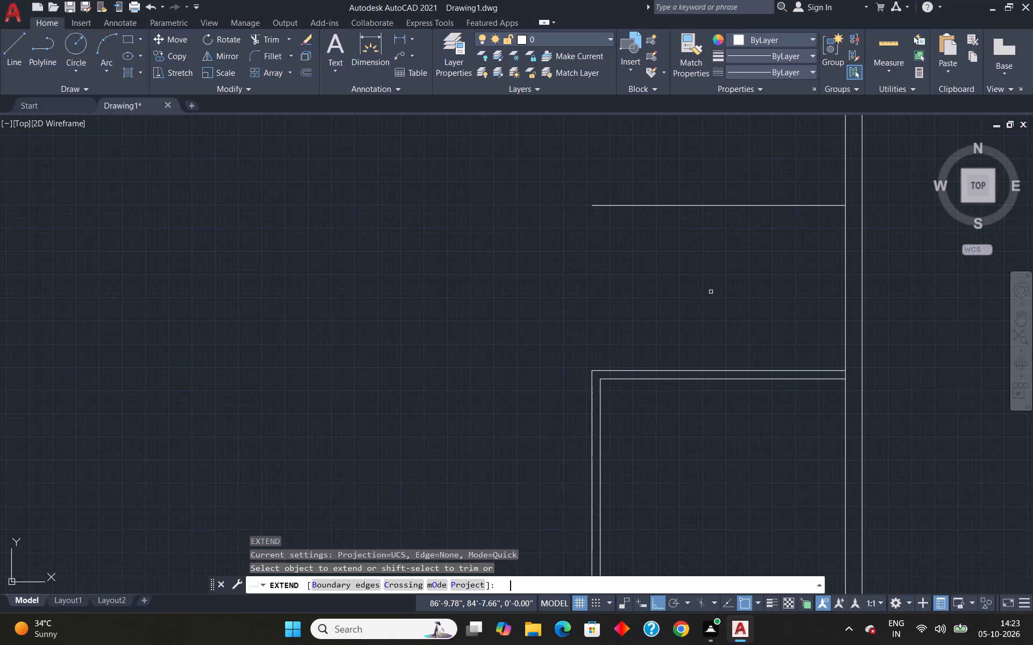
click(592, 387)
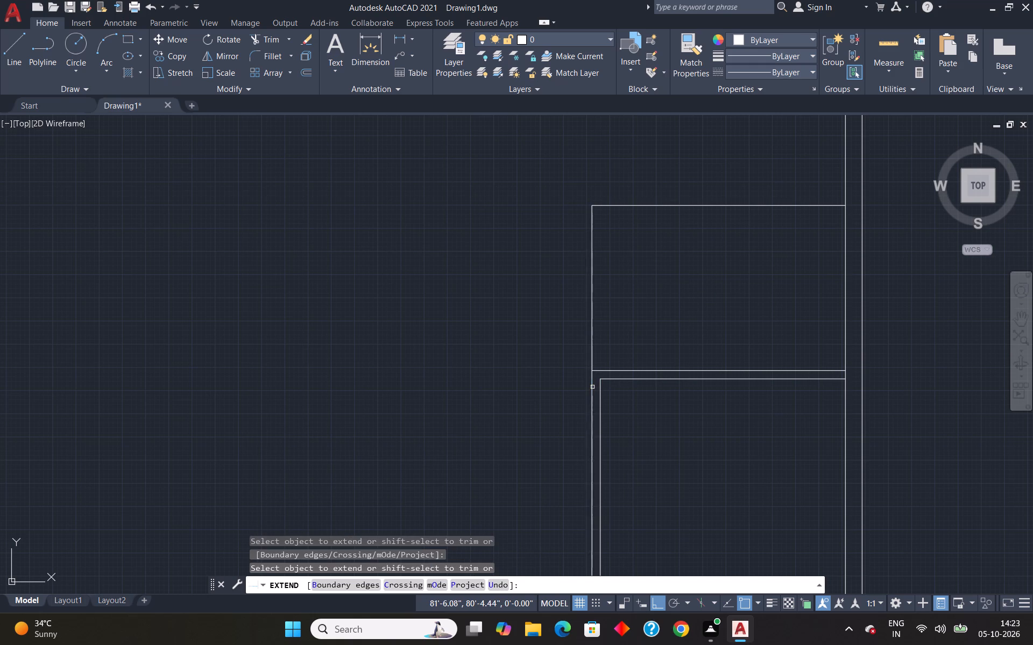
click(602, 391)
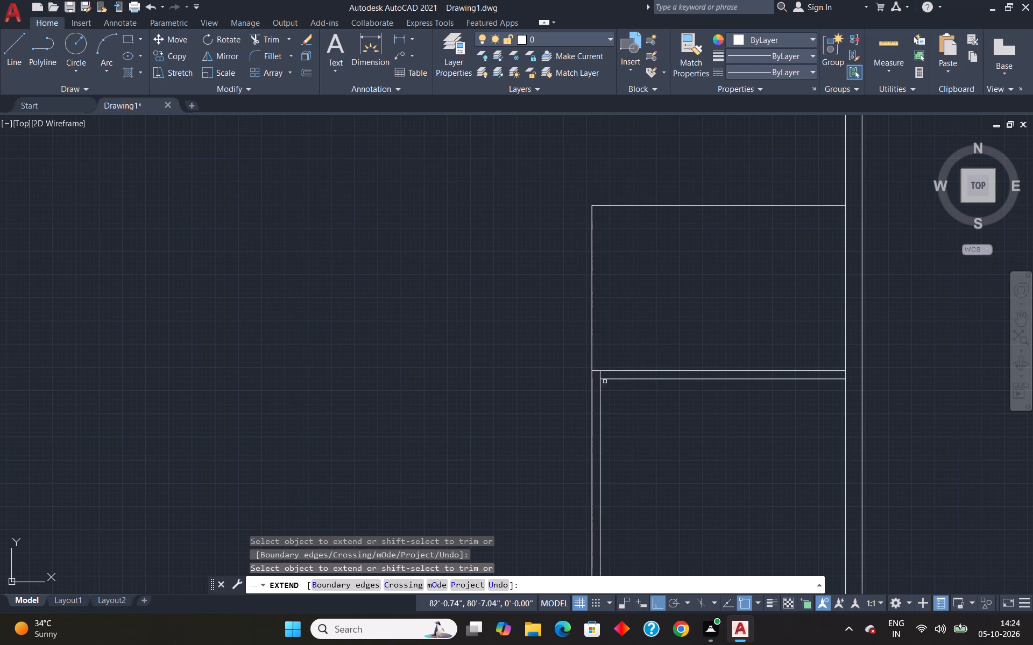
click(602, 374)
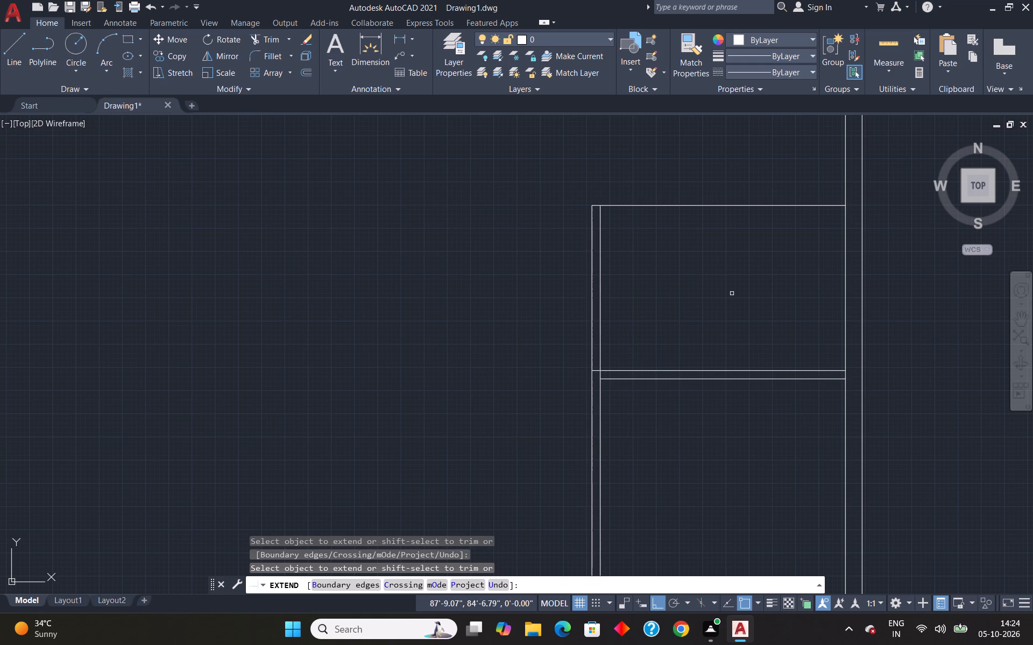
key(Escape)
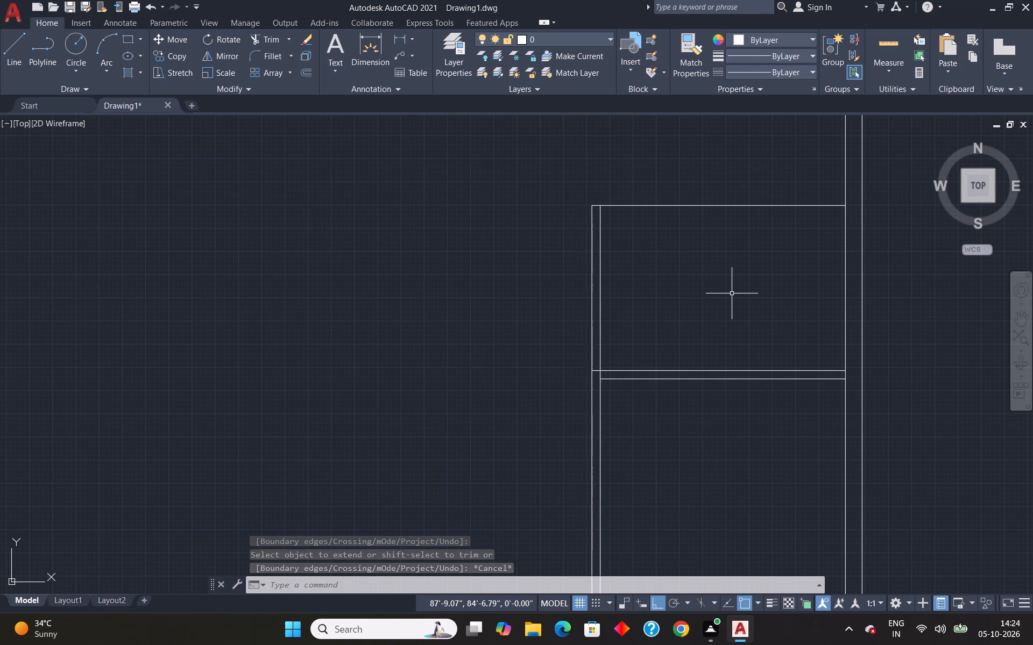
Offset the inner line of the left wall 5'1.5" into the new upper room as a partition line.
key(o)
key(Return)
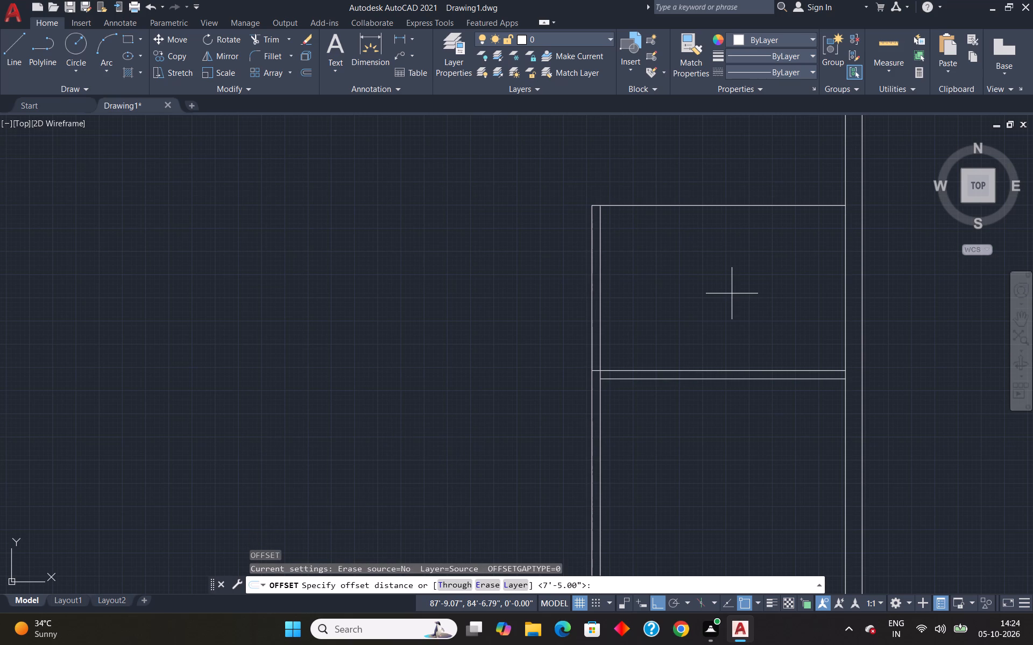
text(5'1.5")
key(Return)
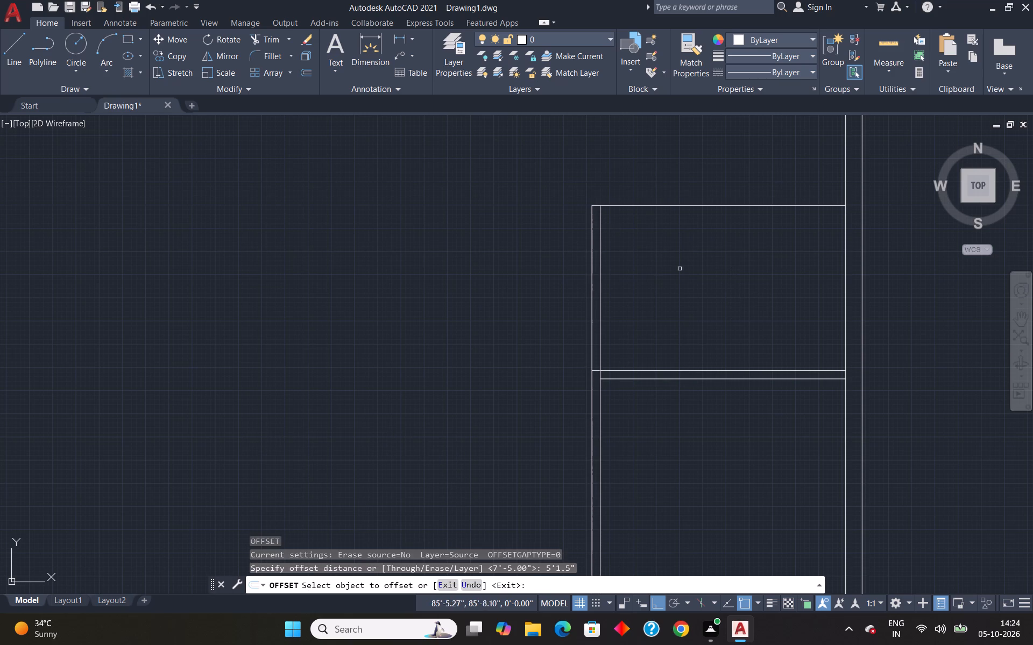
click(600, 271)
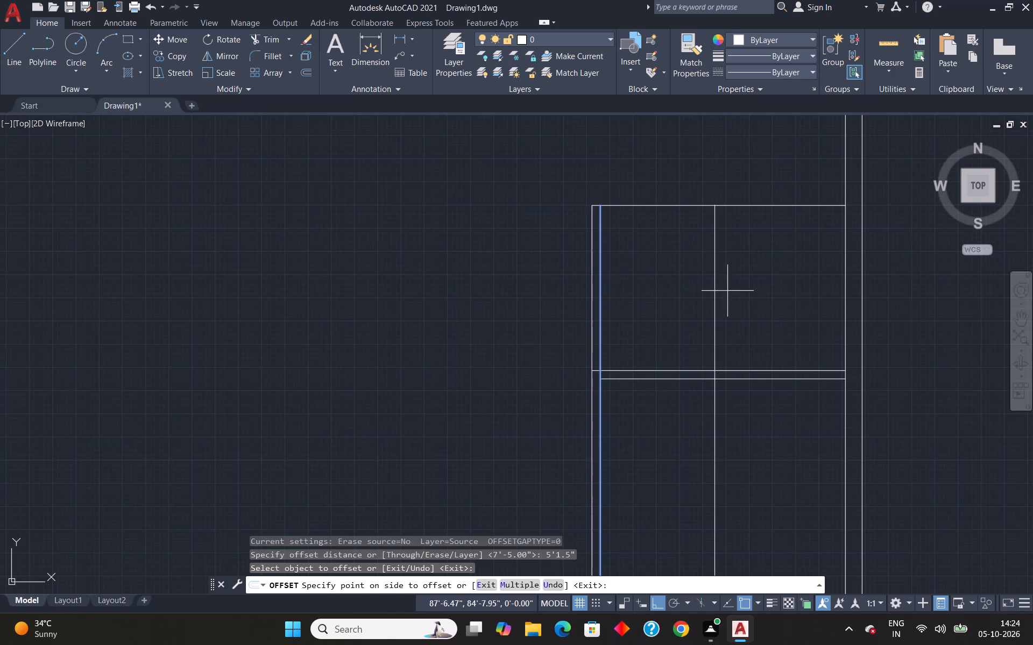
click(735, 289)
key(Escape)
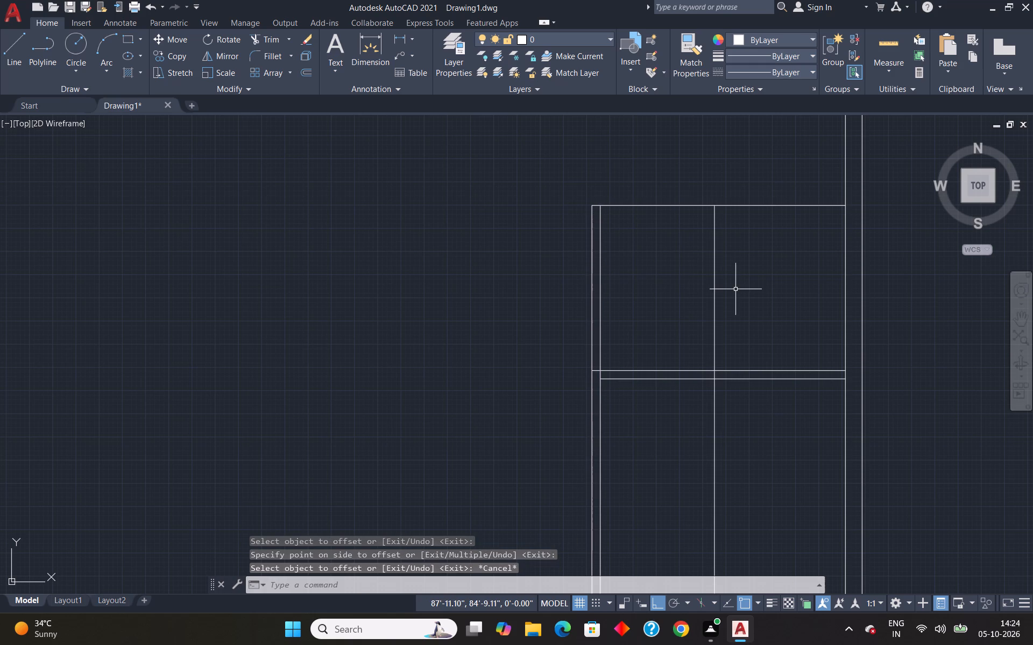
Trim the partition line below the upper room, including the piece crossing the wall between the two rooms.
text(tr)
key(Return)
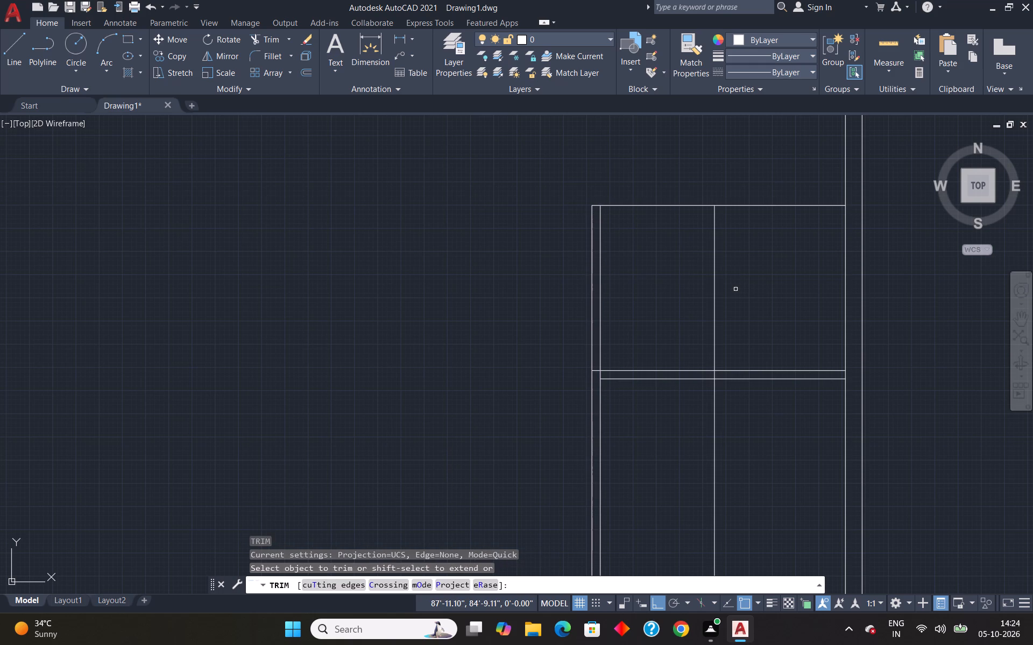
scroll(762, 334, down, 2)
drag(756, 390, 745, 413)
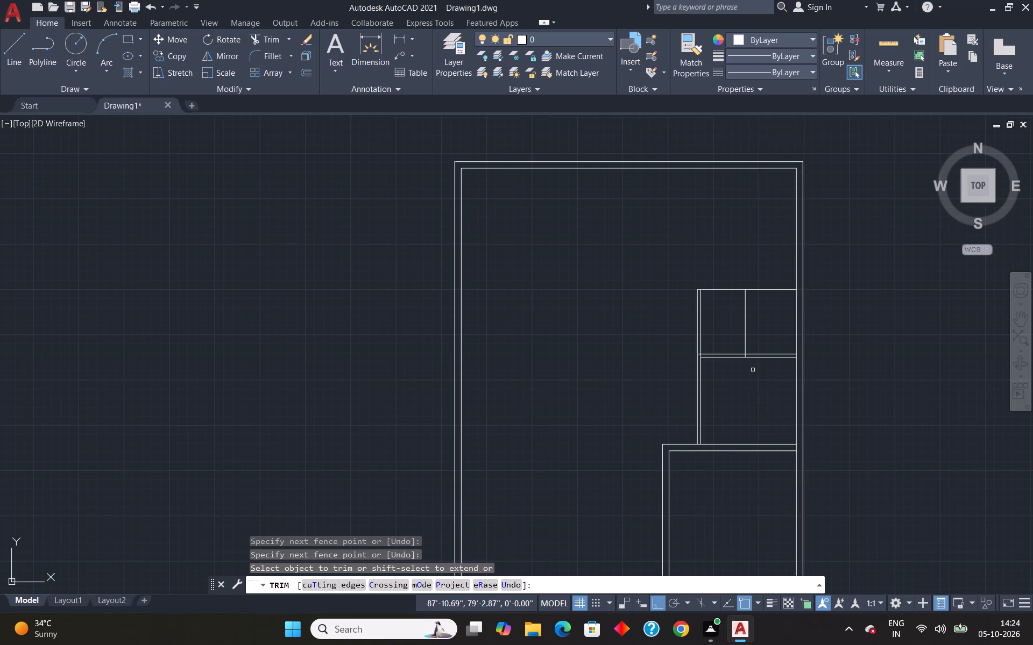
scroll(750, 363, up, 2)
click(733, 346)
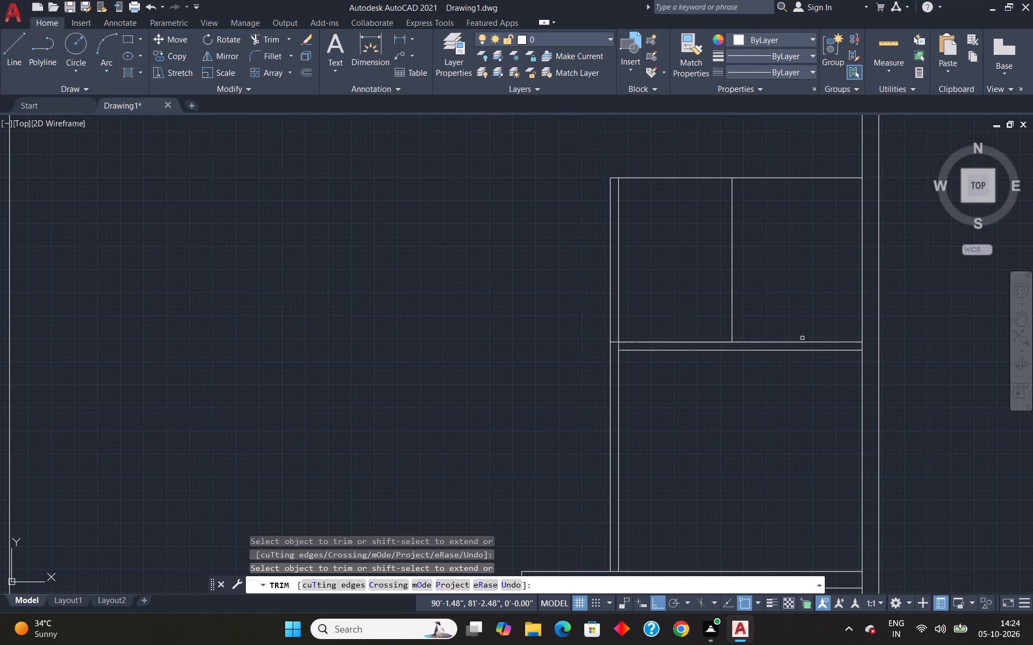
key(Escape)
Offset the upper room's partition line 4.5" to the right to give the partition its thickness.
key(o)
key(Return)
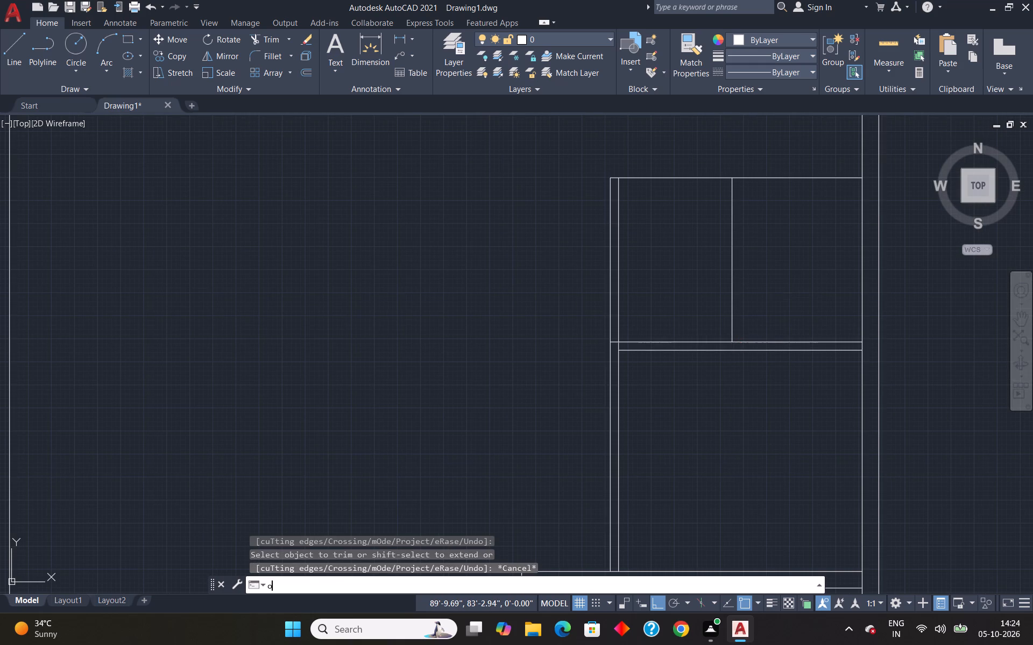
text(4.5")
key(Return)
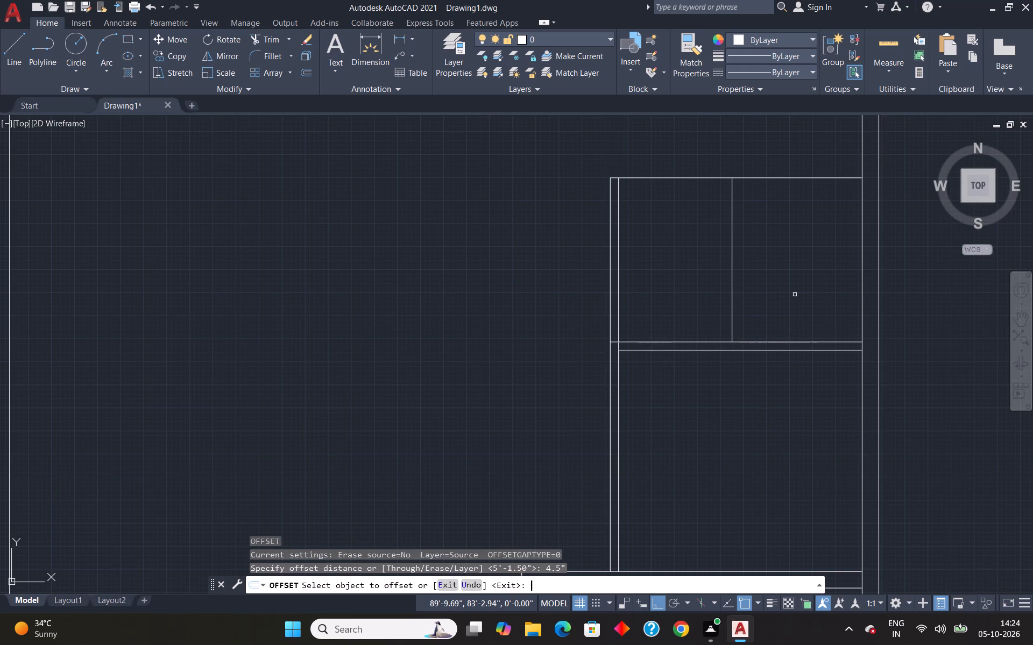
click(733, 305)
click(767, 305)
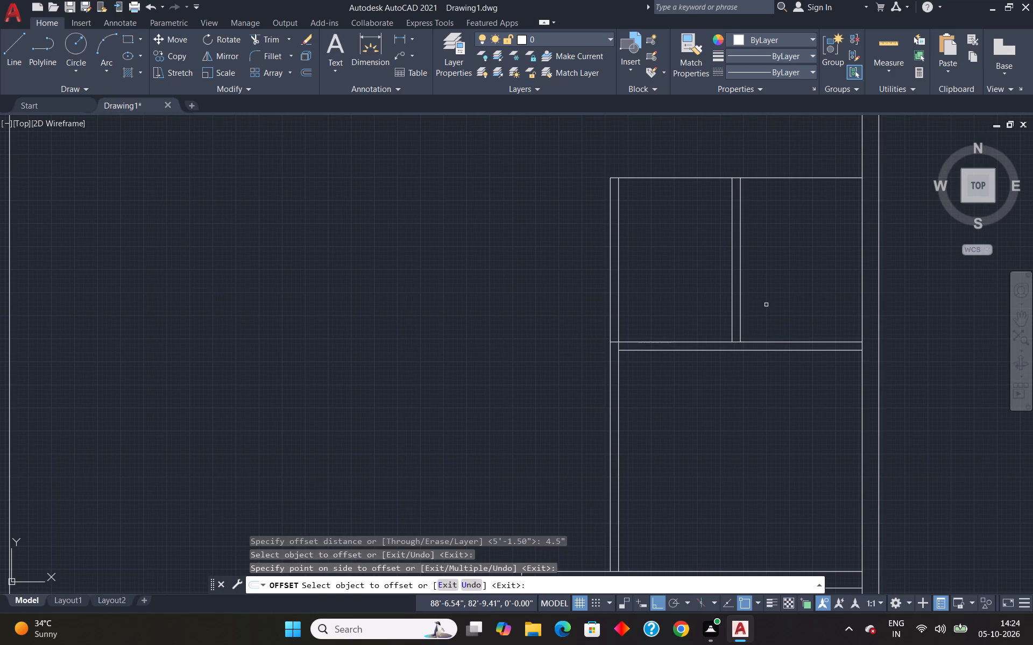
key(Escape)
Measure the upper room and its partition with the quick measure tool.
click(883, 49)
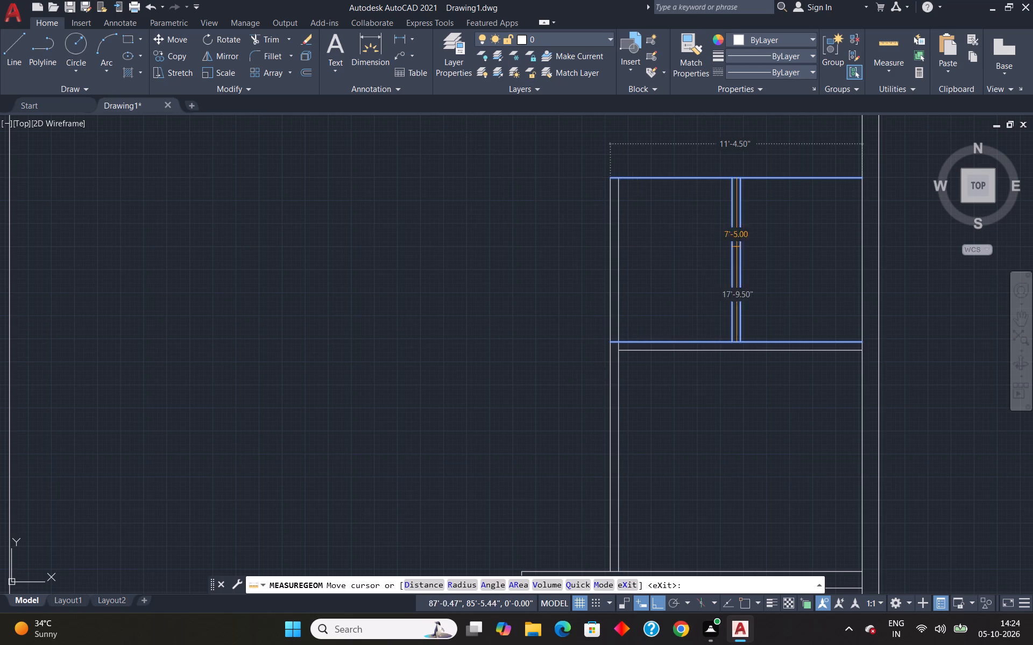
key(Escape)
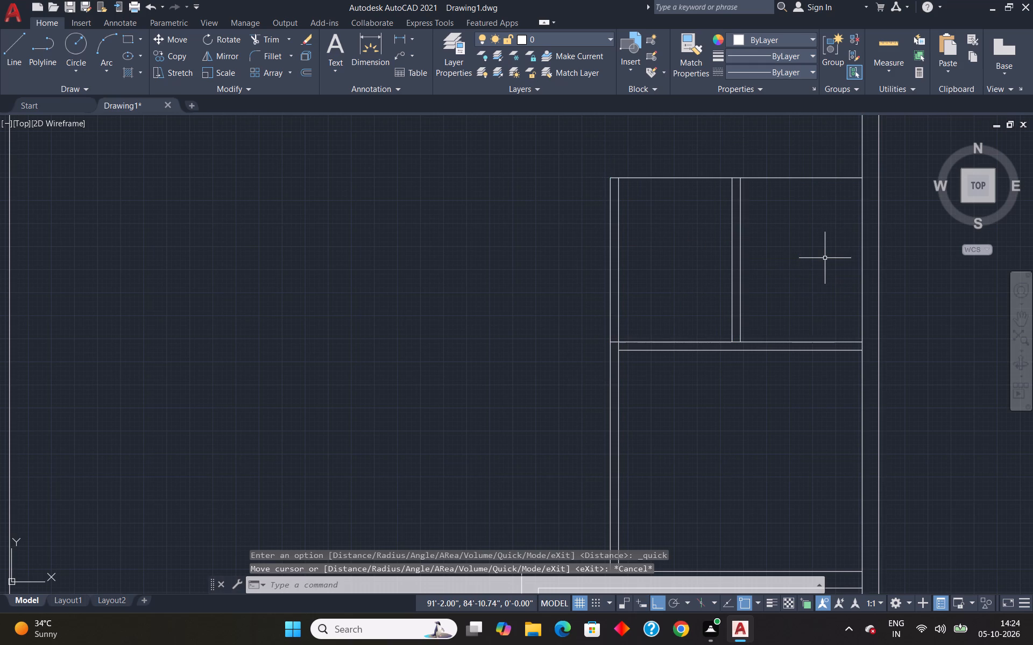
Offset the upper room's top line 9" upward to form its top wall.
key(o)
key(Return)
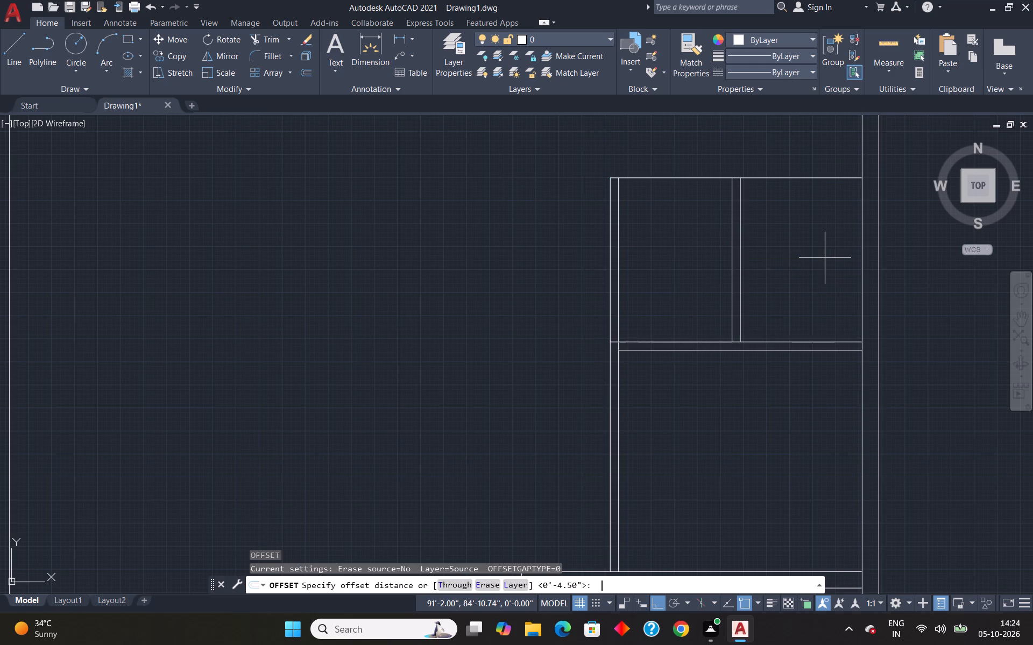
key(9)
key(shift+quotedbl)
key(Return)
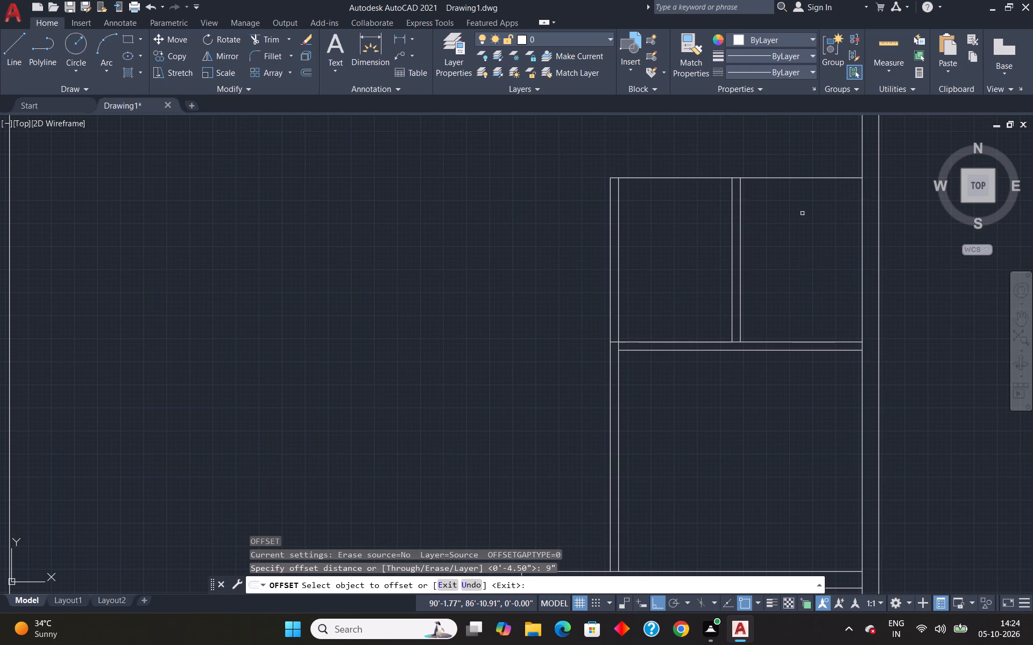
scroll(826, 188, down, 2)
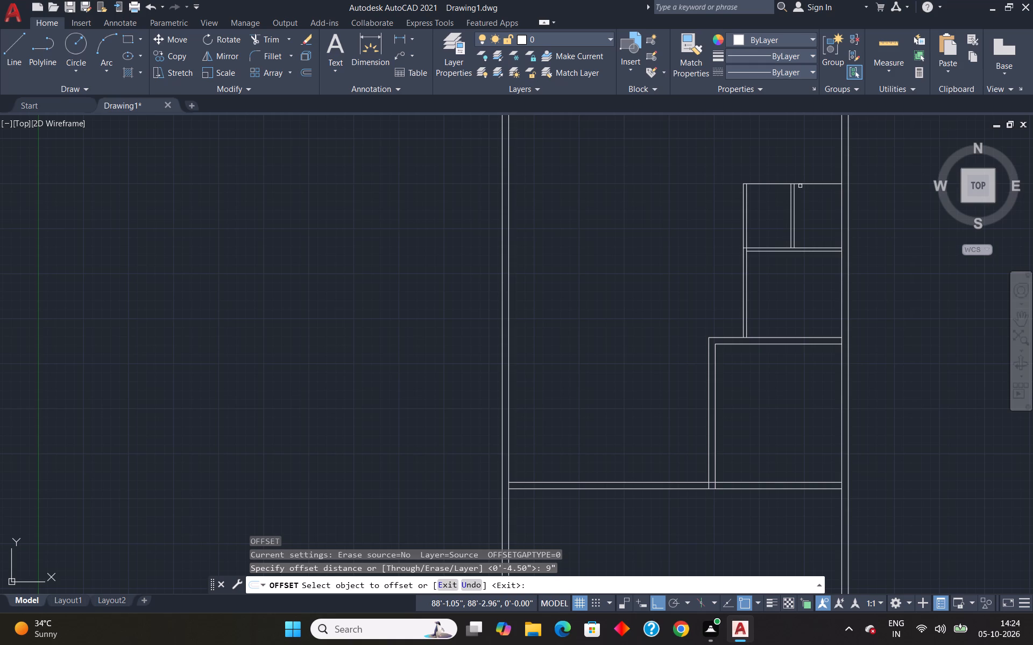
scroll(798, 184, up, 1)
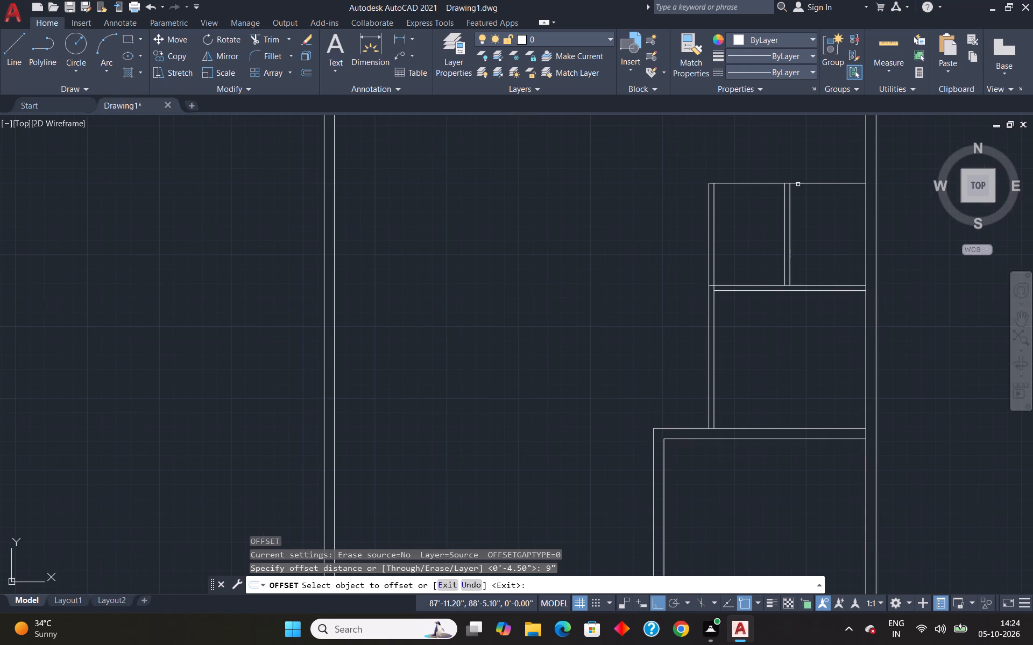
click(807, 183)
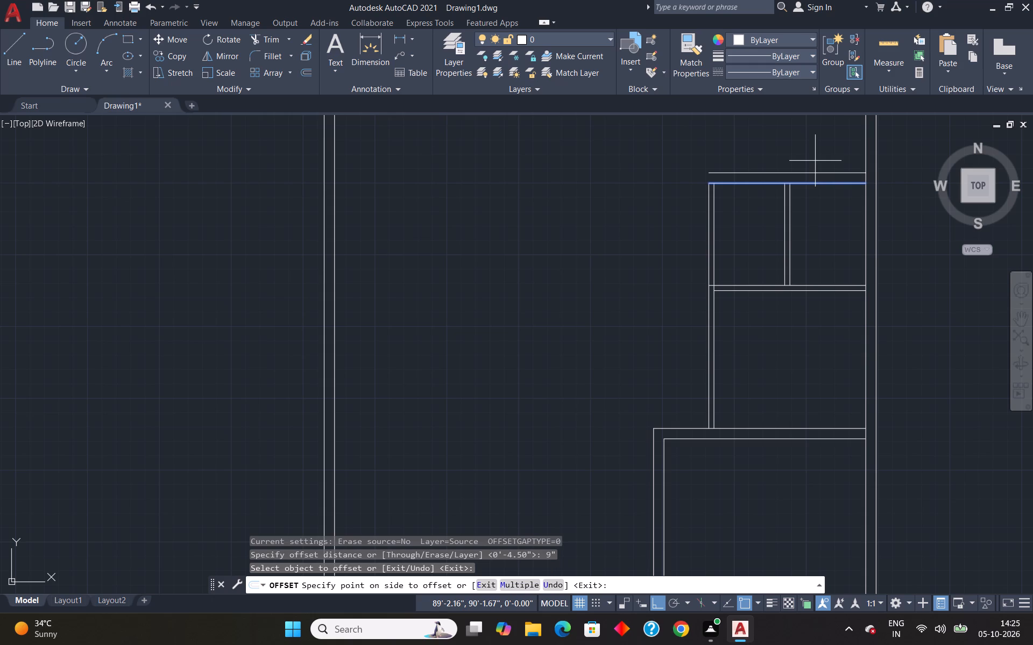
click(815, 161)
scroll(815, 161, down, 4)
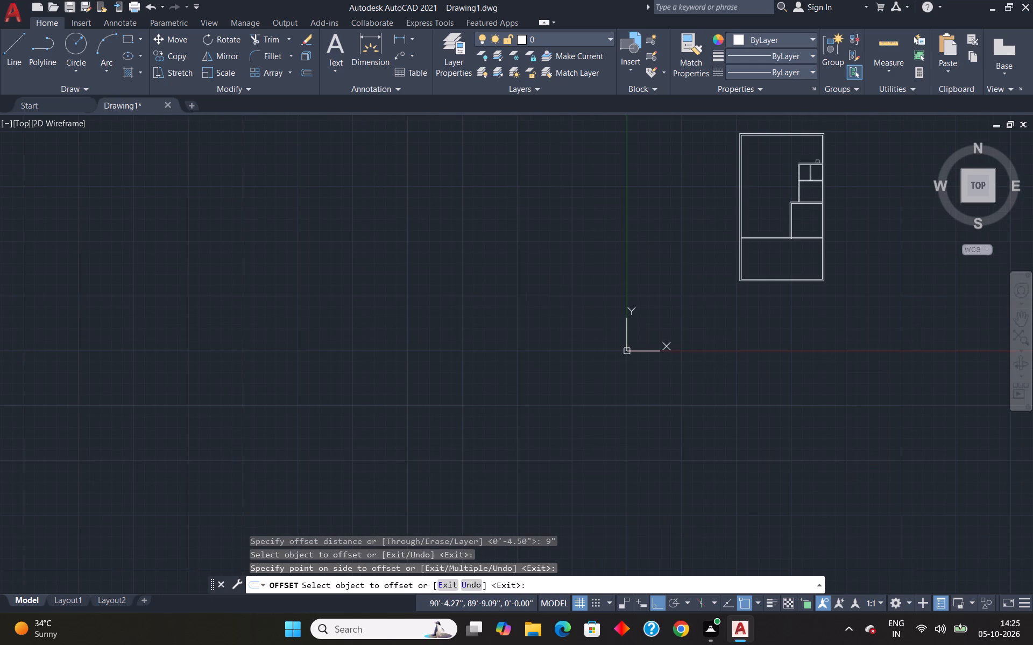
key(Escape)
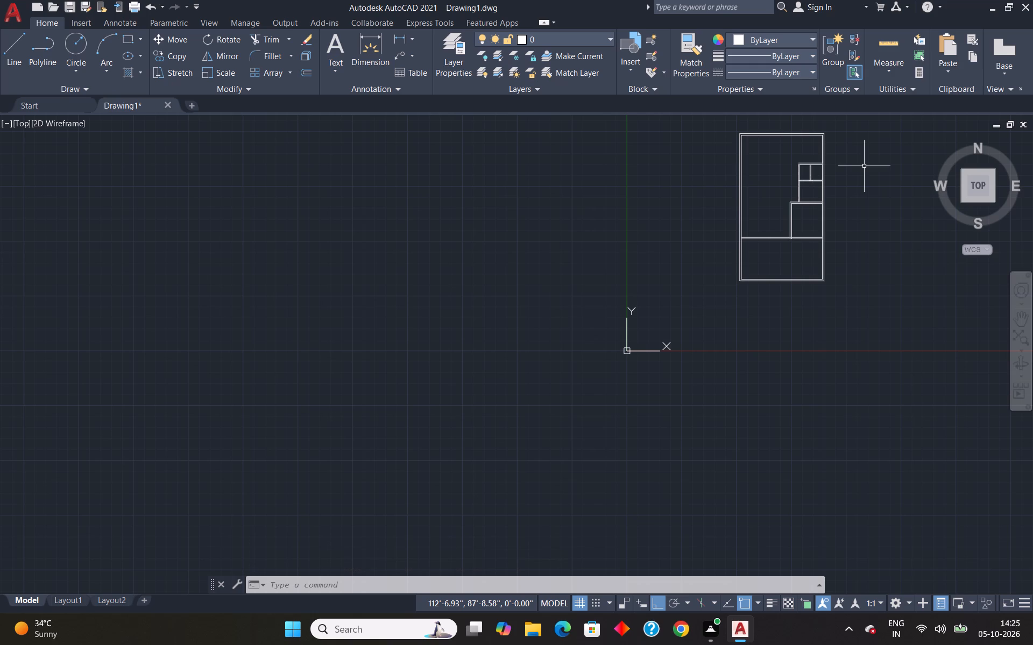
Offset the inner line of the plan's left outer wall 6' into the building.
scroll(806, 145, down, 2)
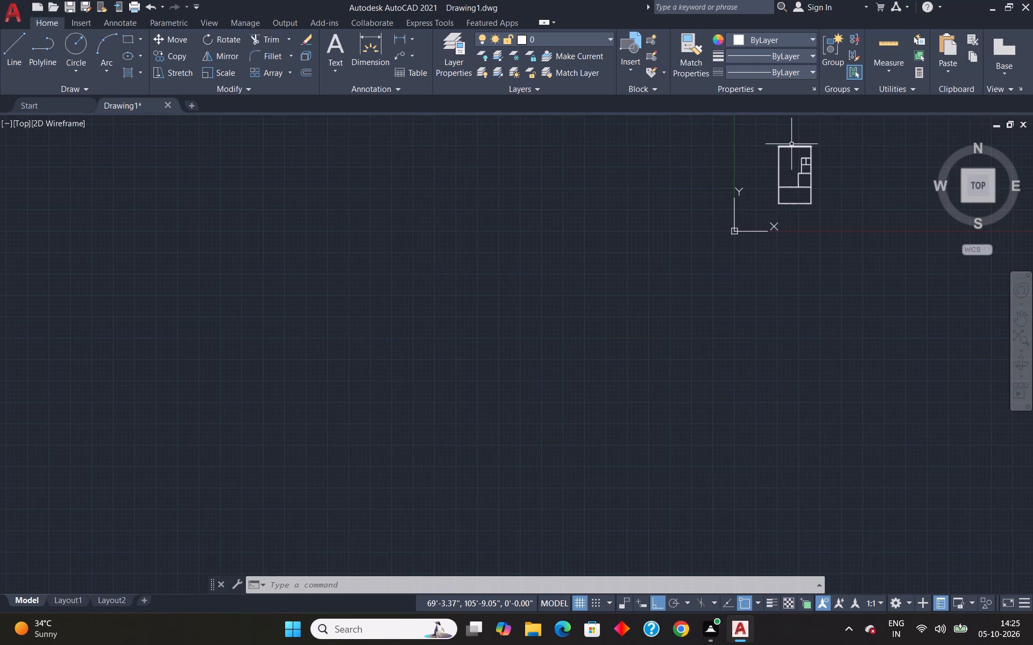
scroll(791, 144, up, 5)
key(o)
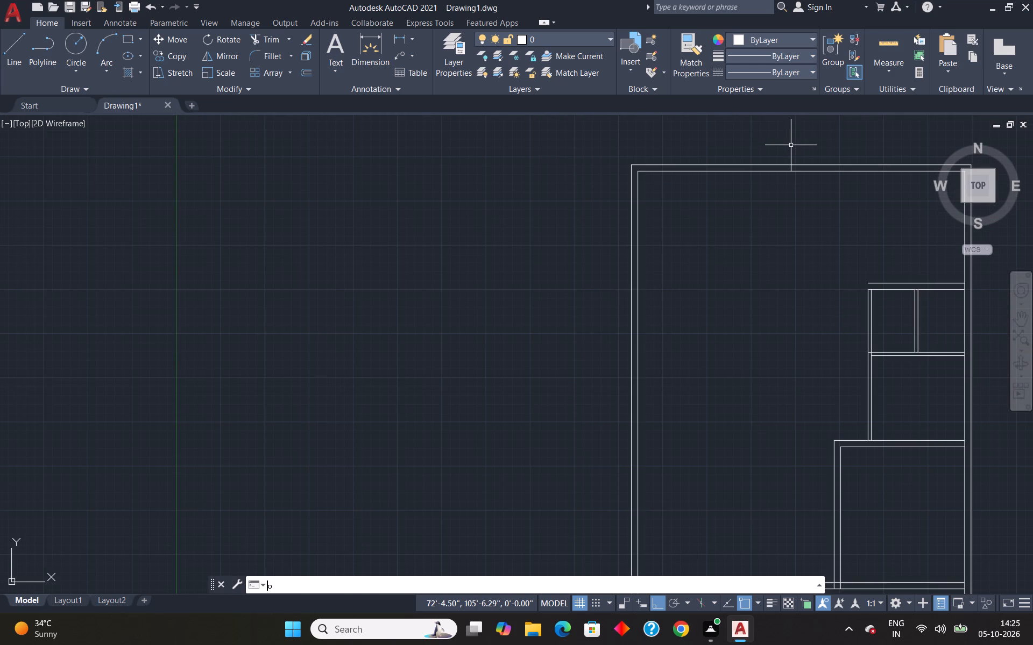
key(Return)
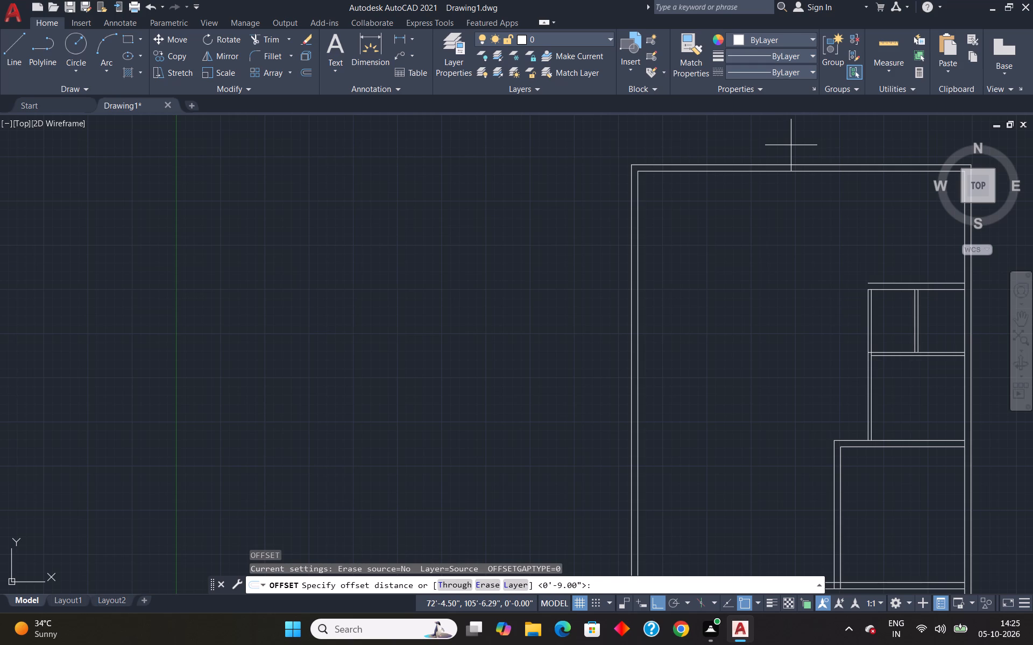
text(6')
key(Return)
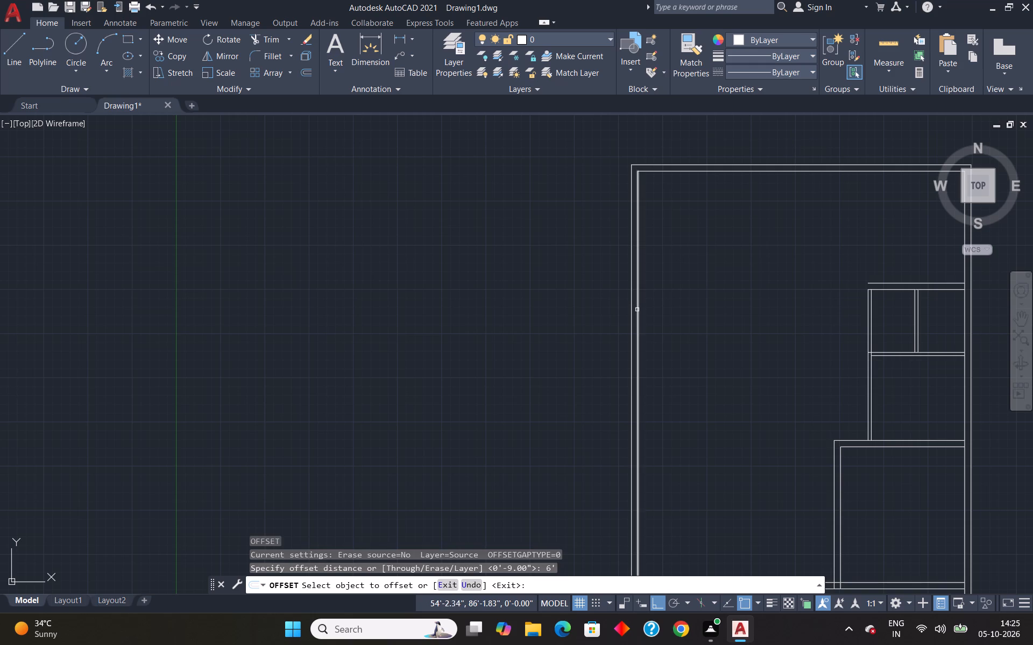
click(637, 310)
scroll(793, 276, down, 2)
click(784, 290)
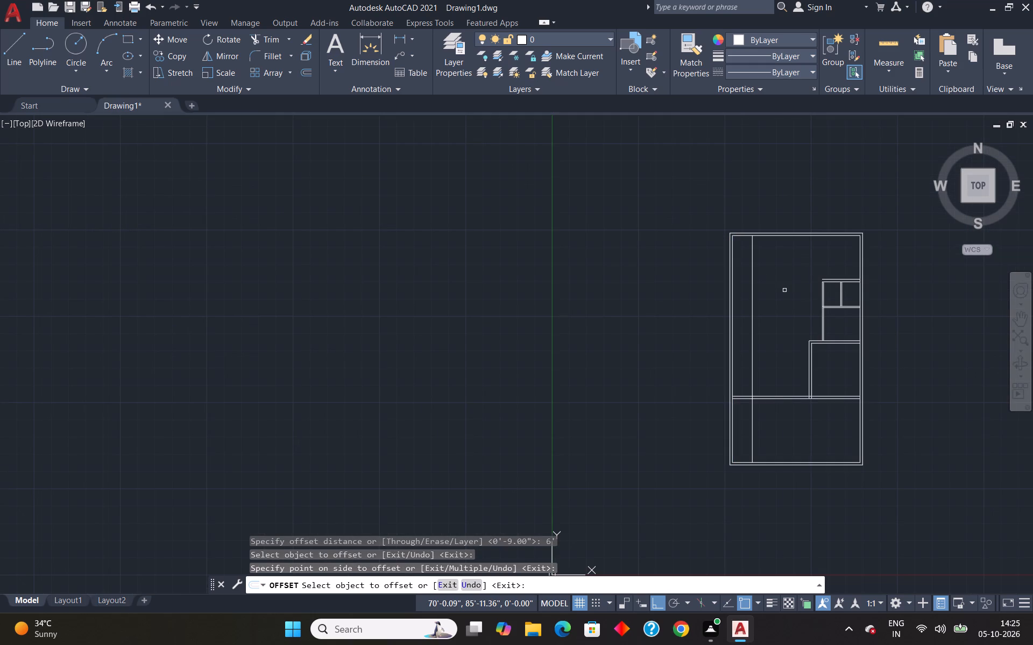
key(Escape)
Trim the new vertical line where it runs through the bottom room, below the full-width horizontal wall.
text(tr)
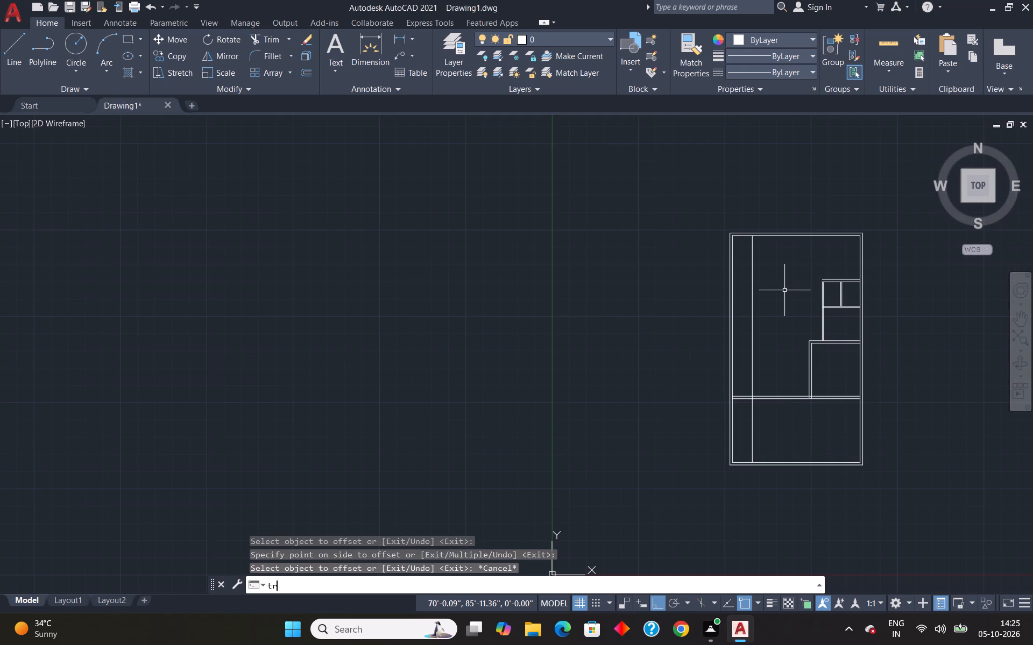
key(Return)
click(754, 429)
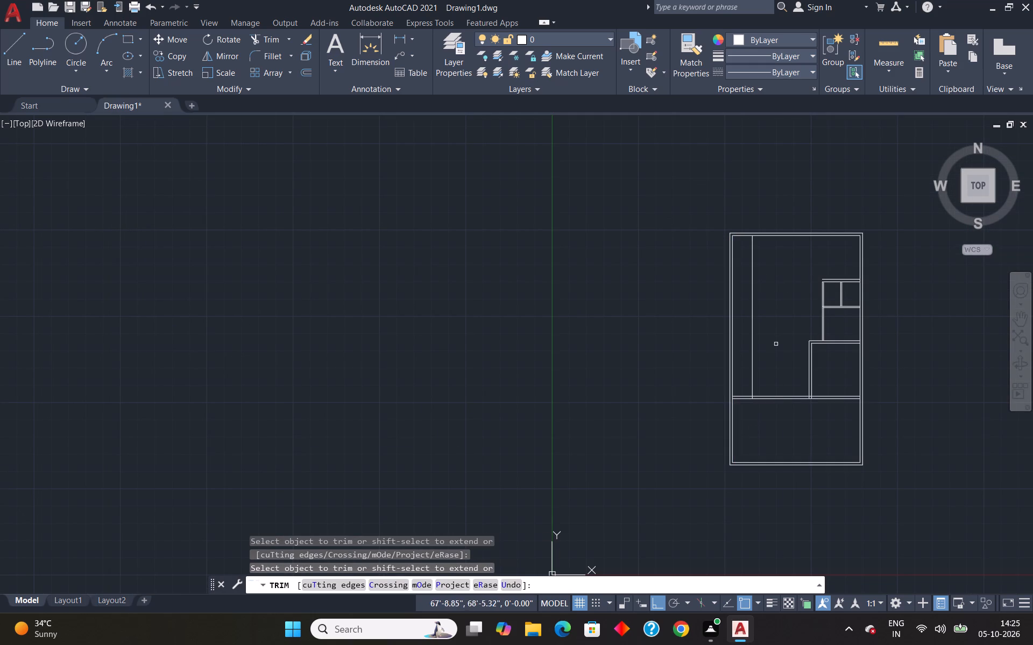
scroll(777, 324, up, 2)
scroll(777, 324, down, 1)
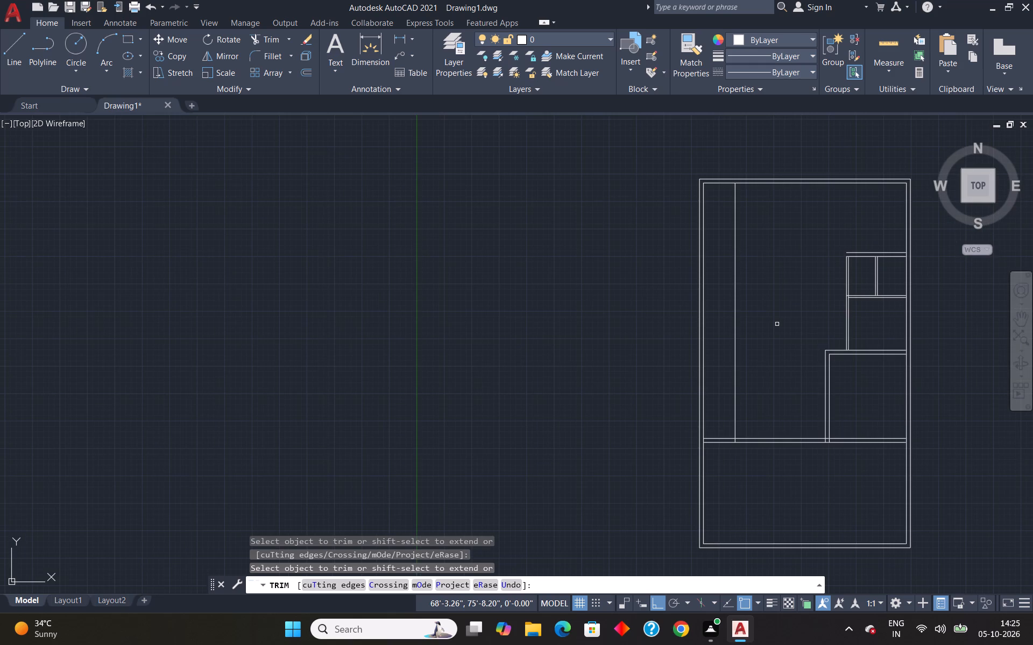
key(Escape)
Offset the inner line of the plan's top outer wall 8'6" downward.
key(o)
key(Return)
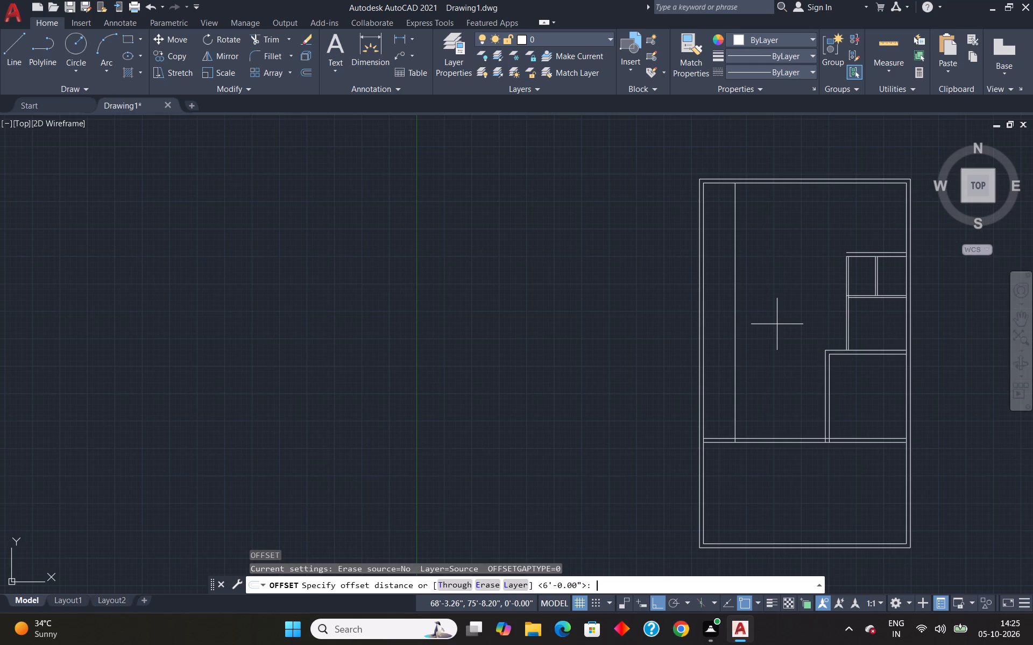
text(8'6")
key(Return)
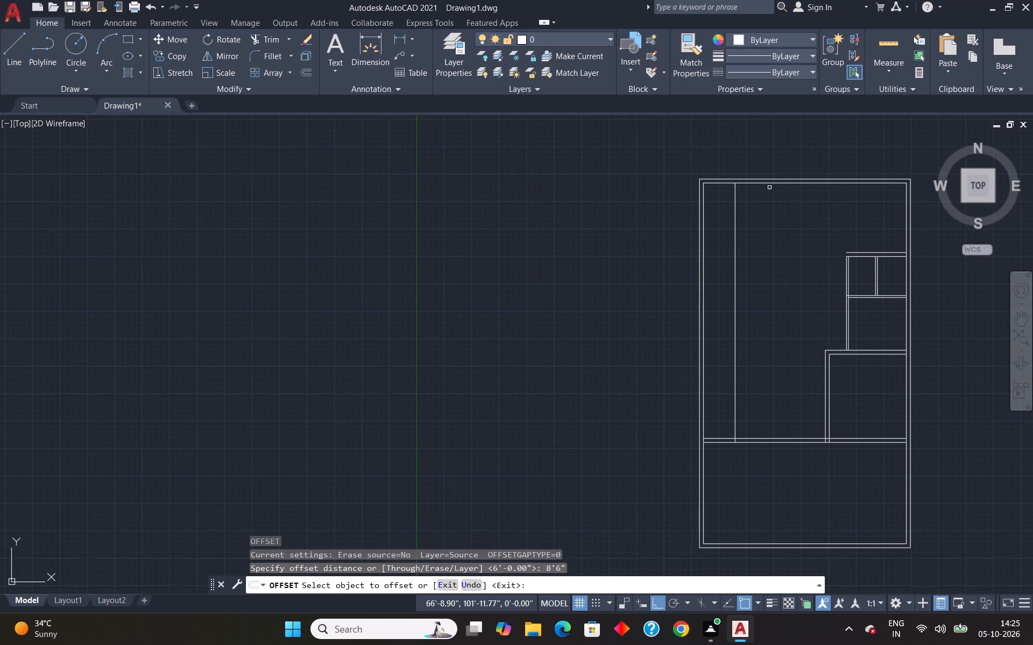
scroll(771, 189, up, 4)
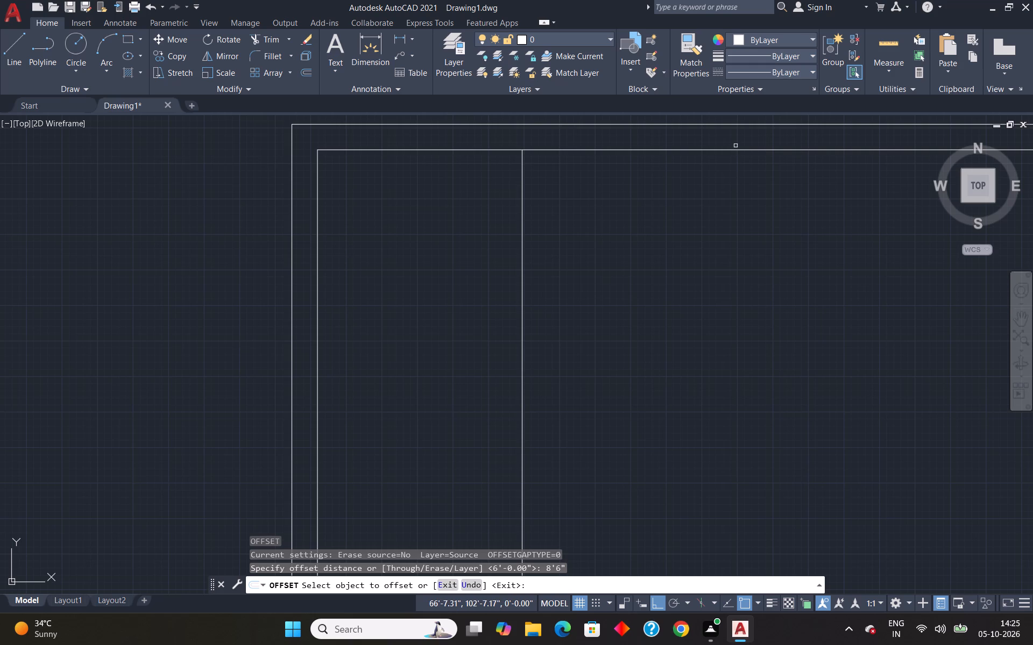
click(734, 148)
click(728, 211)
scroll(728, 214, down, 5)
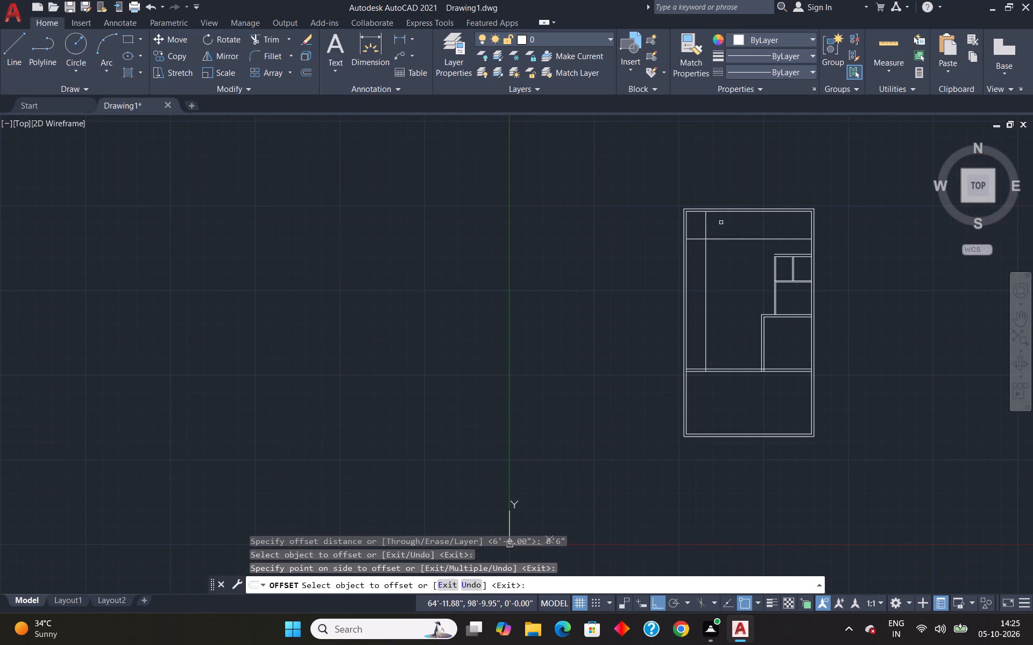
key(Escape)
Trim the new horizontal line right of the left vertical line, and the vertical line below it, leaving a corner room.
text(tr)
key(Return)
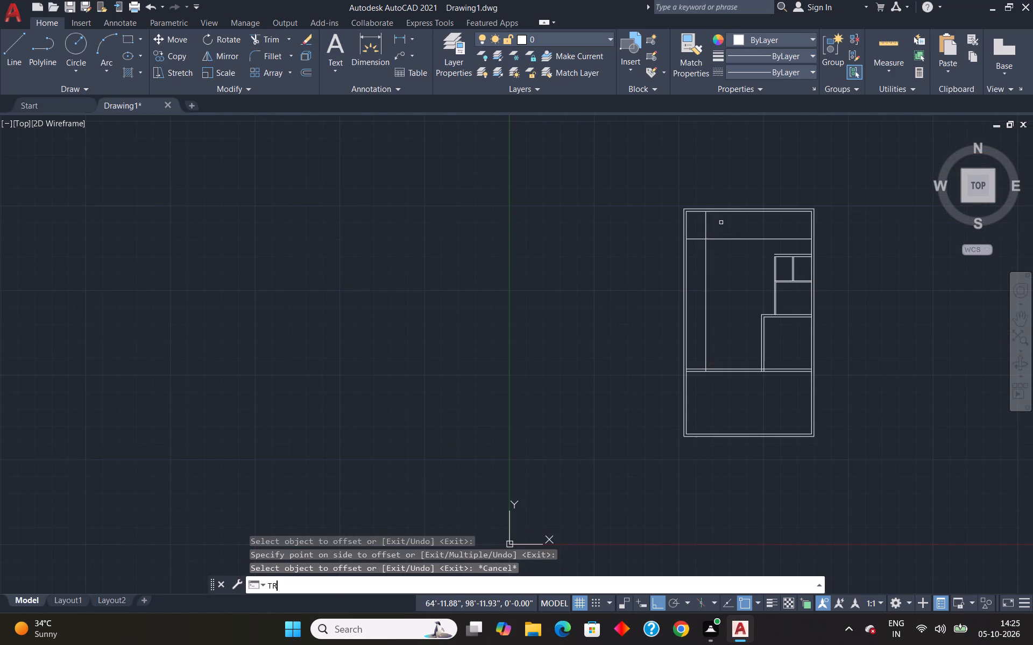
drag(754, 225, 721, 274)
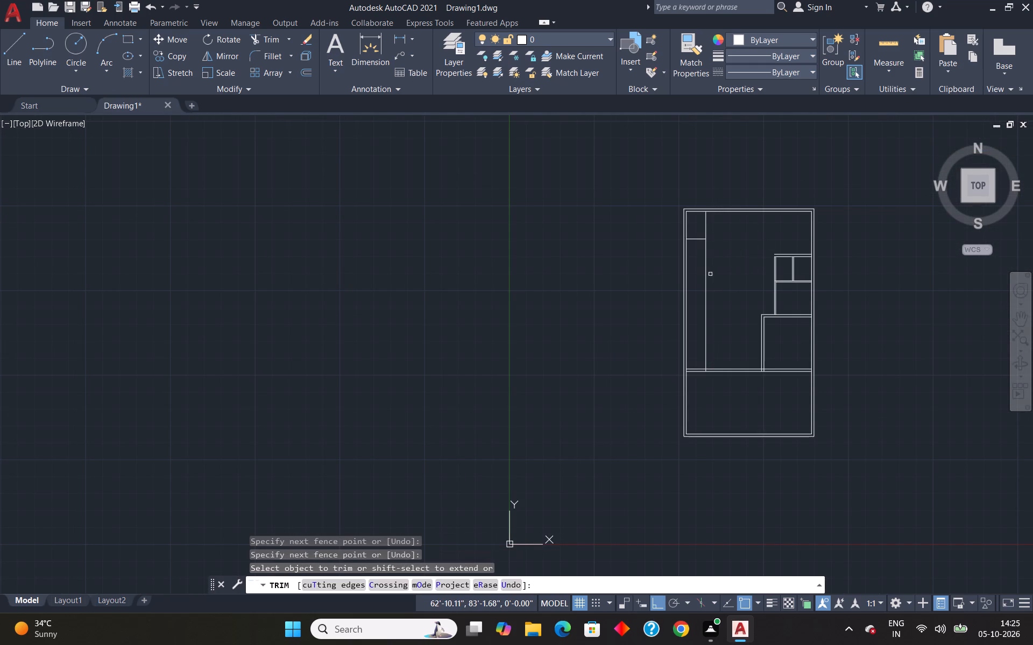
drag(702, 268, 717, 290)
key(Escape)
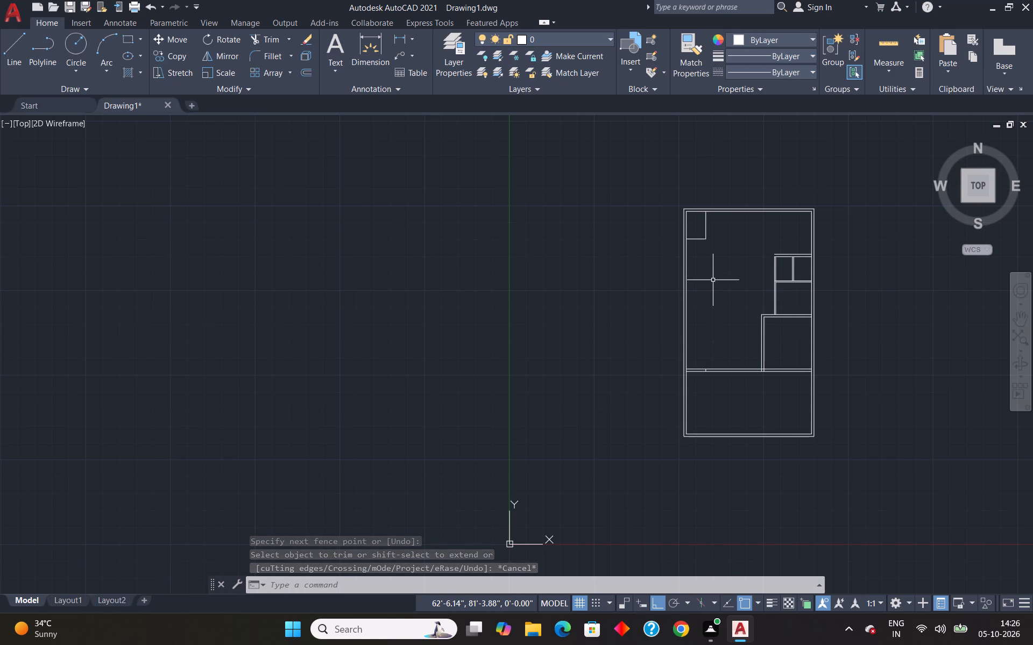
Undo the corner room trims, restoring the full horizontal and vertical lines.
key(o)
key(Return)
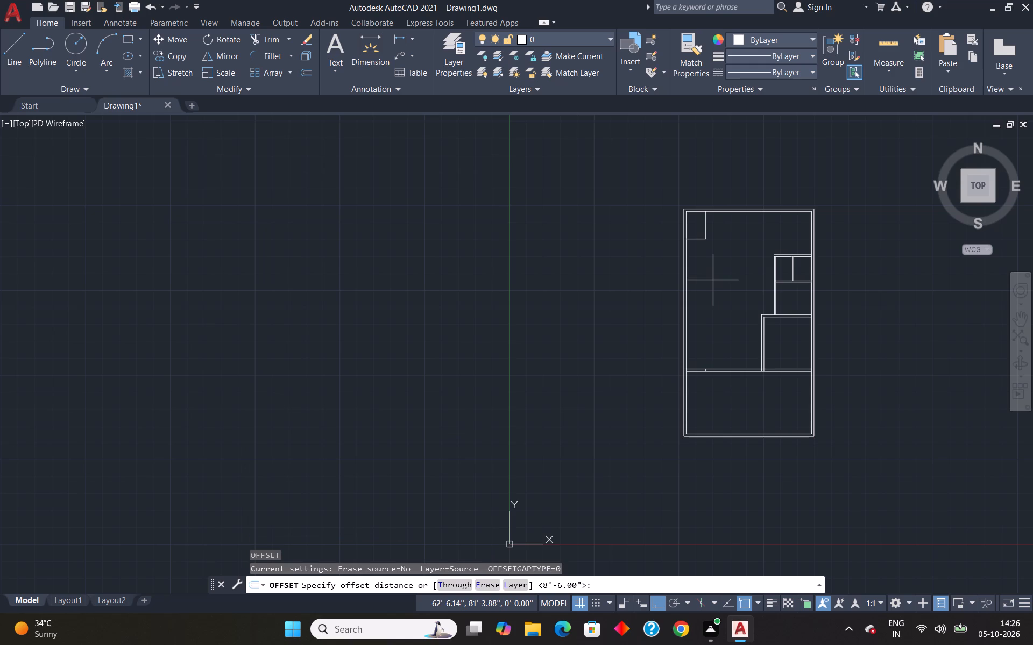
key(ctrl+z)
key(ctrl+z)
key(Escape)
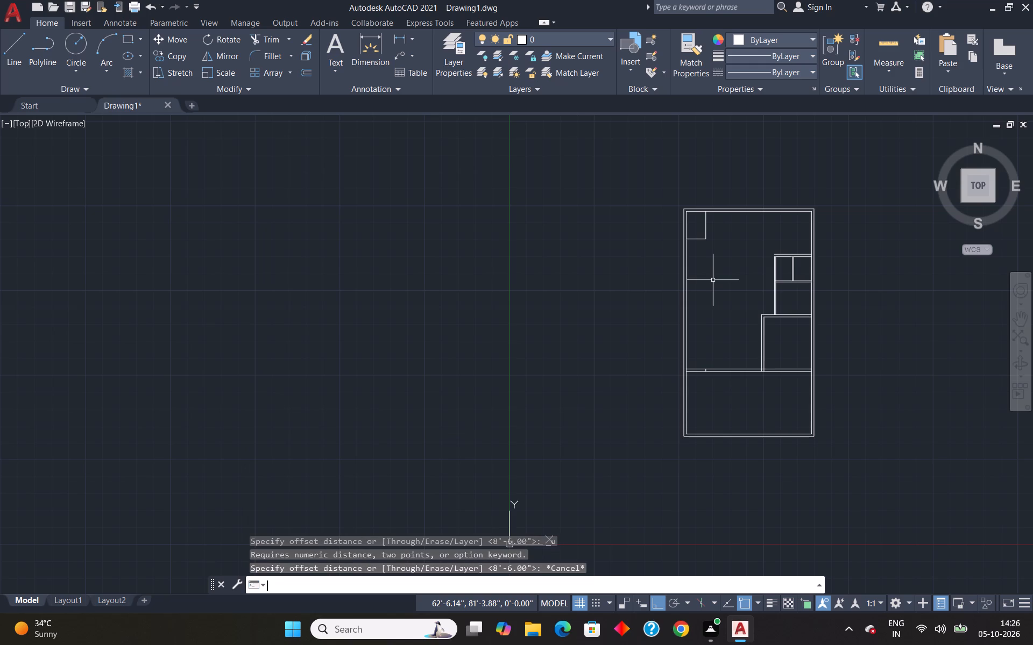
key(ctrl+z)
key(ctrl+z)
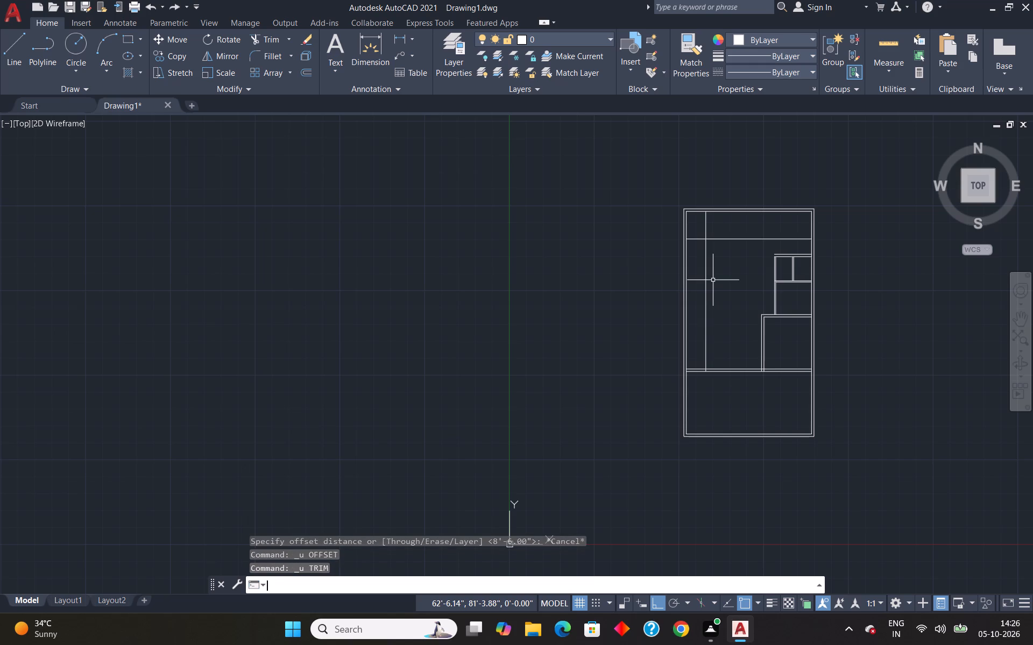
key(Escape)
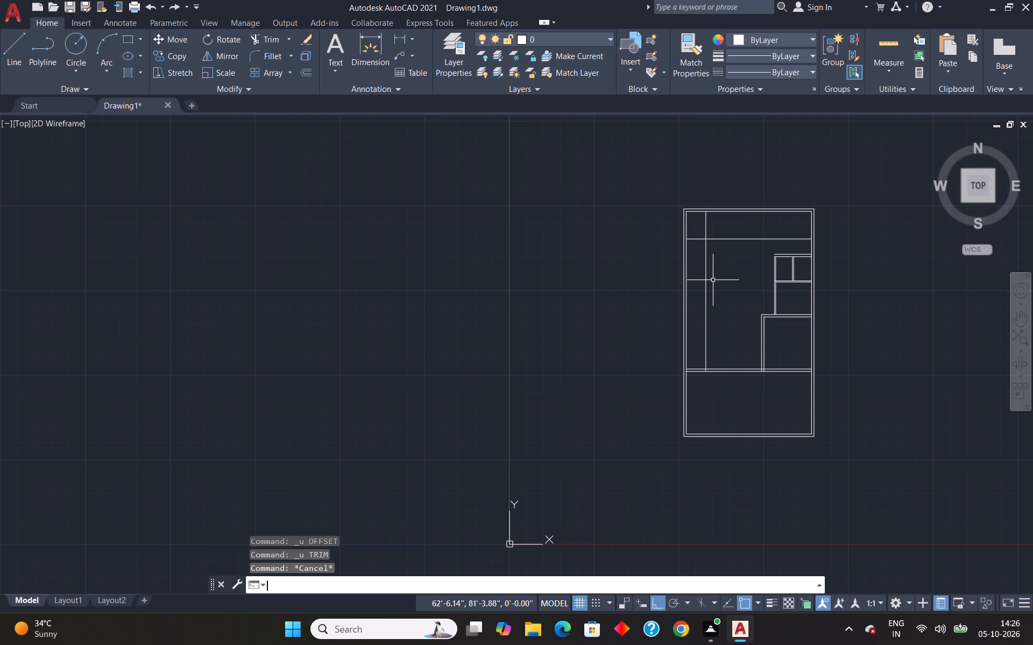
Trim only the part of the new horizontal line that lies right of the left vertical line.
text(tr)
key(Return)
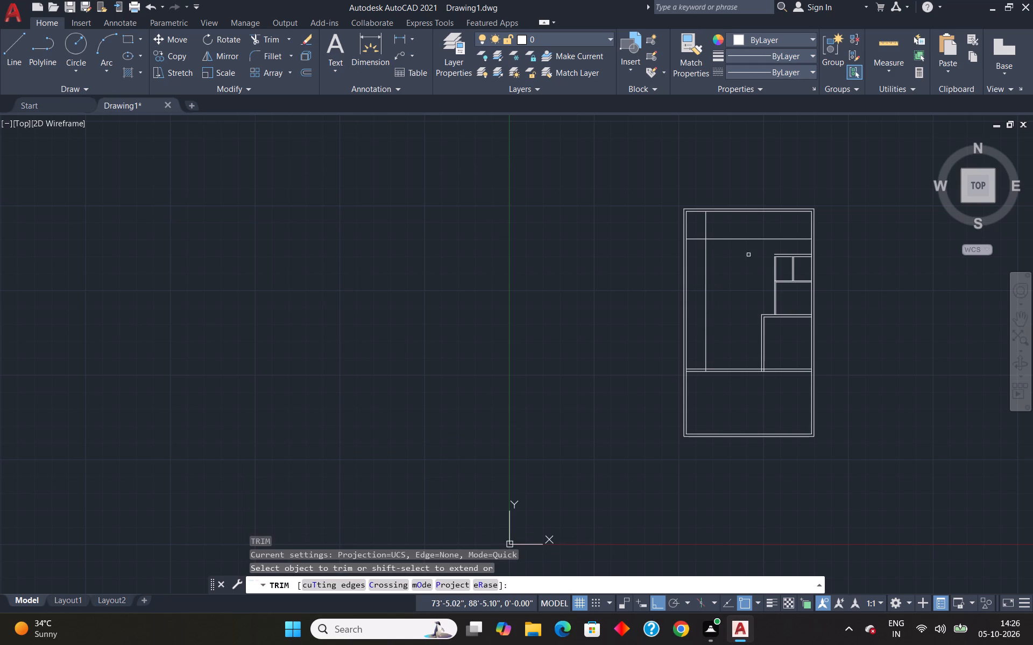
drag(754, 224, 742, 269)
key(Escape)
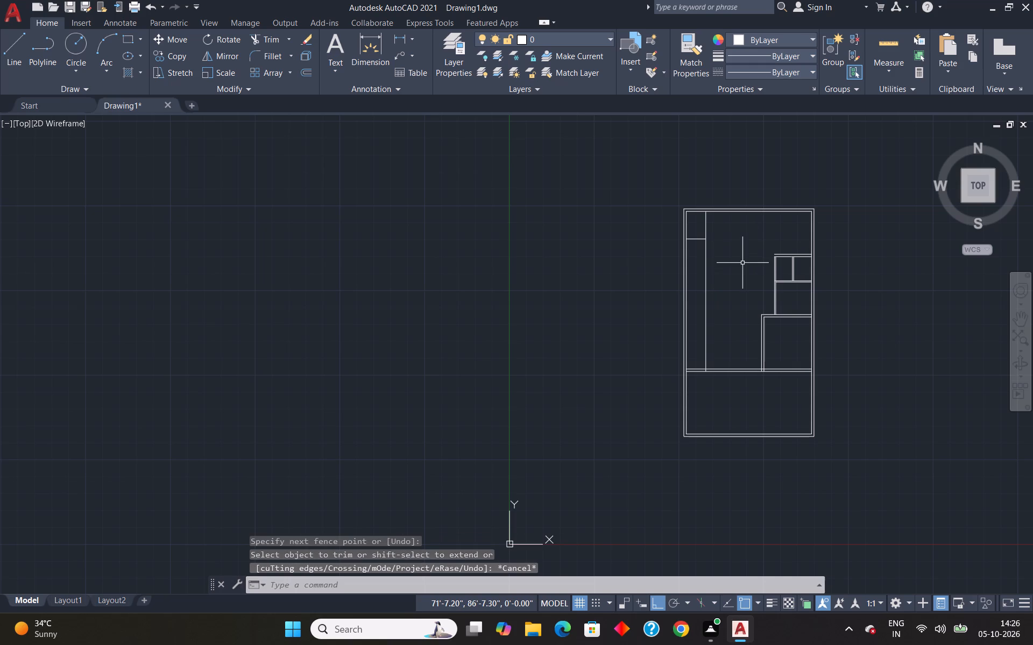
Offset the long vertical line beside the plan's left outer wall 4.5" to the right, forming a partition.
key(o)
key(Return)
text(4.5")
key(Return)
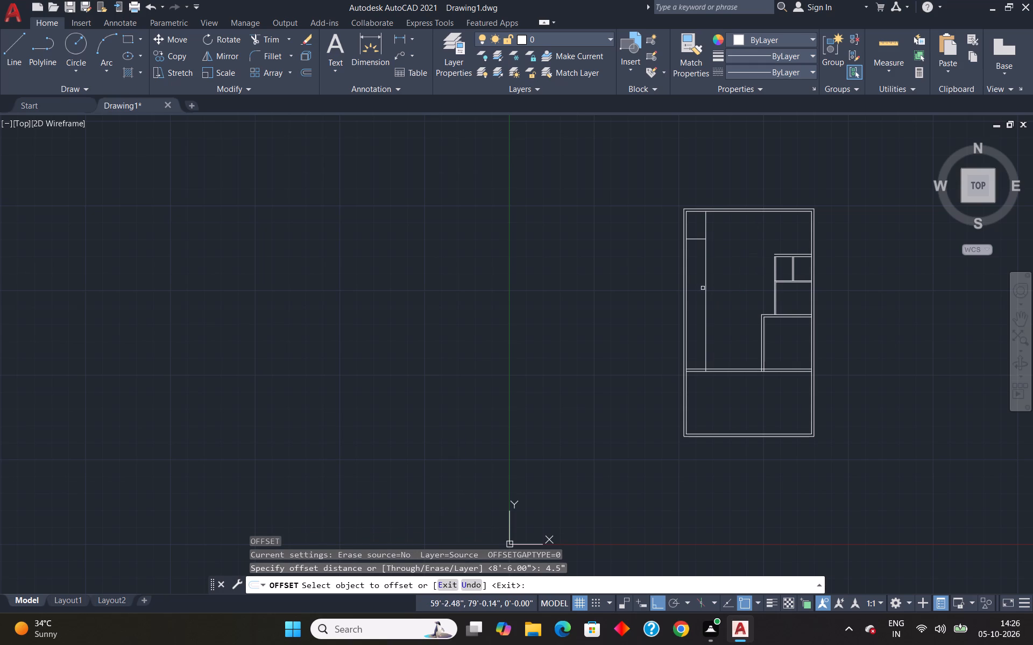
click(705, 291)
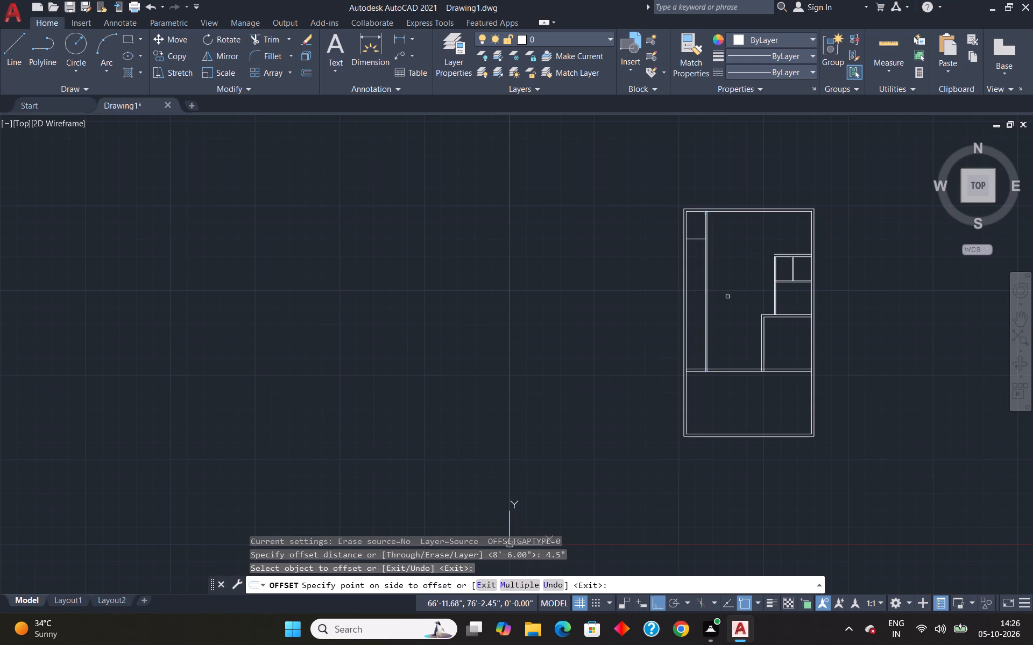
click(727, 297)
scroll(722, 220, up, 4)
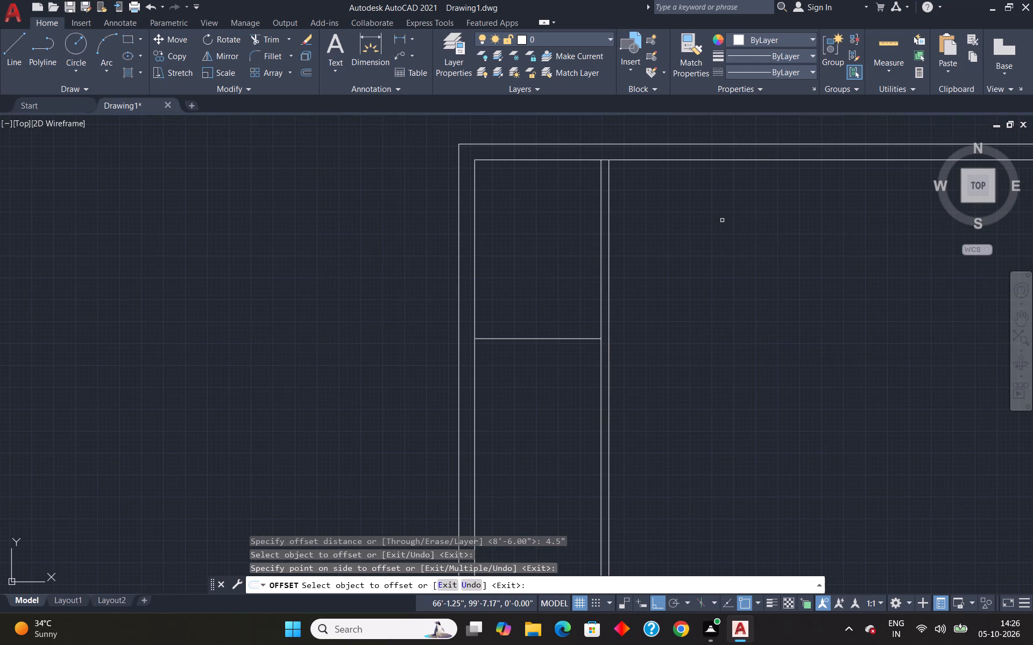
key(Escape)
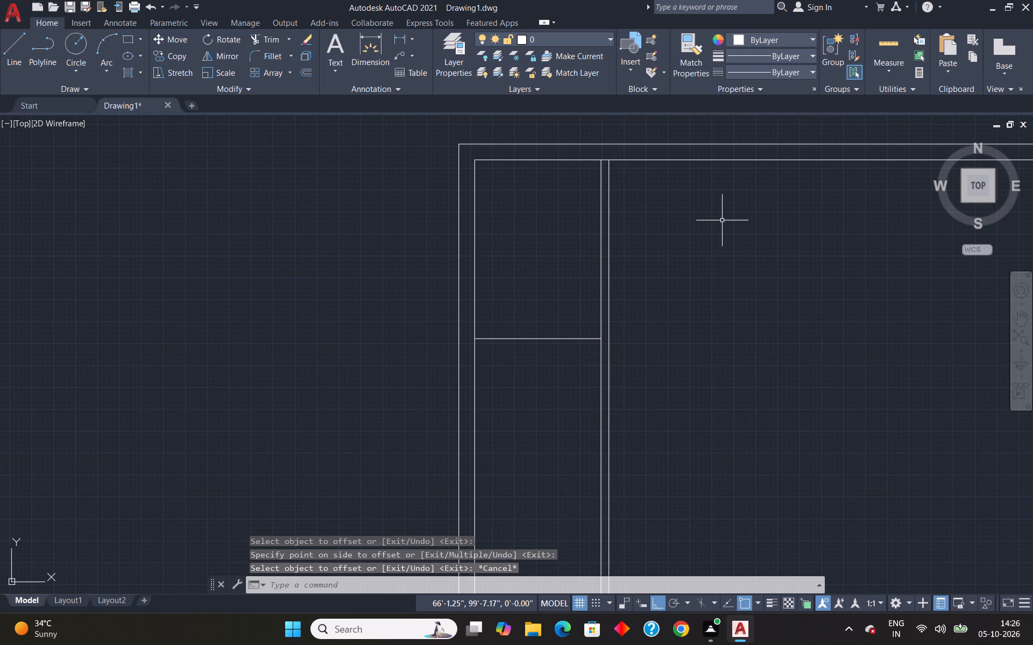
Offset the bottom line of the top-left corner room 4.5" downward.
key(space)
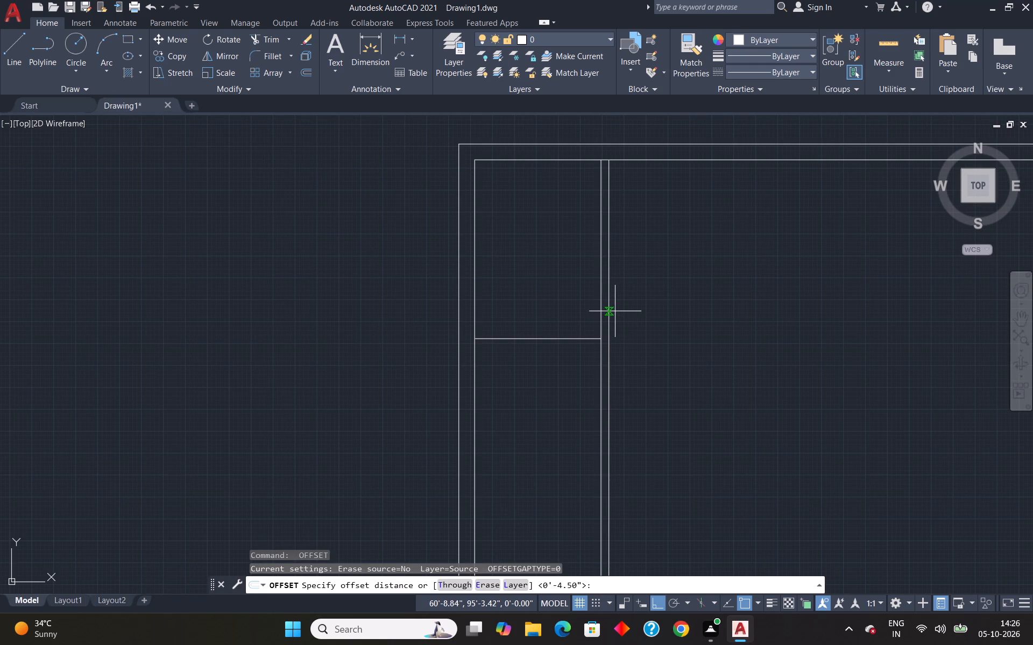
key(Return)
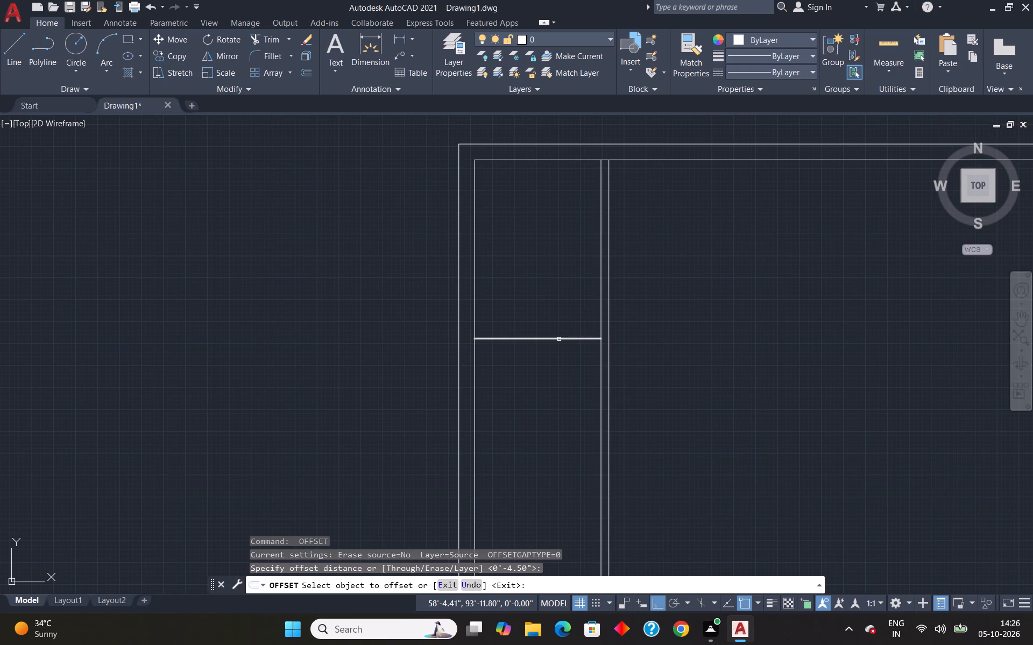
click(559, 340)
click(551, 367)
scroll(586, 335, down, 2)
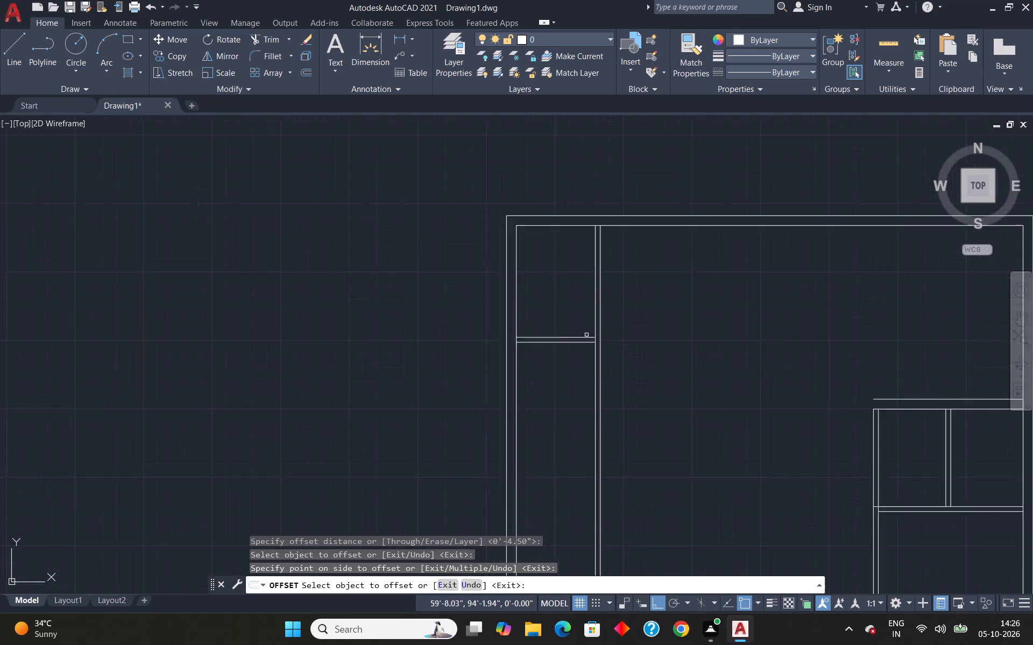
scroll(586, 335, down, 3)
scroll(741, 334, up, 1)
key(Escape)
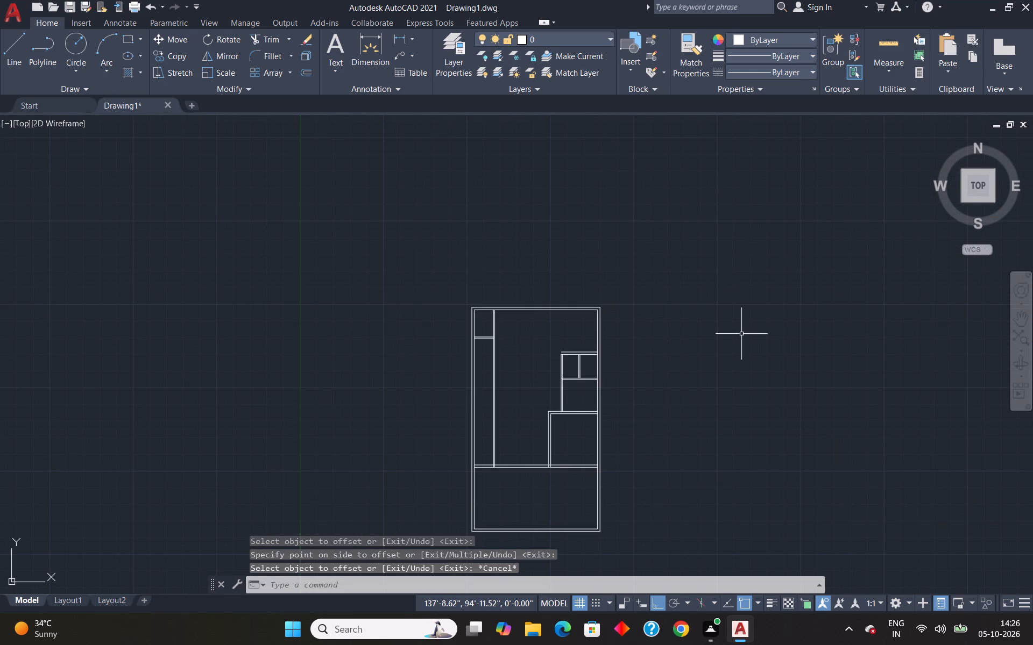
Extend both horizontal wall lines above the two small right-hand rooms leftward to the long vertical partition.
text(ex)
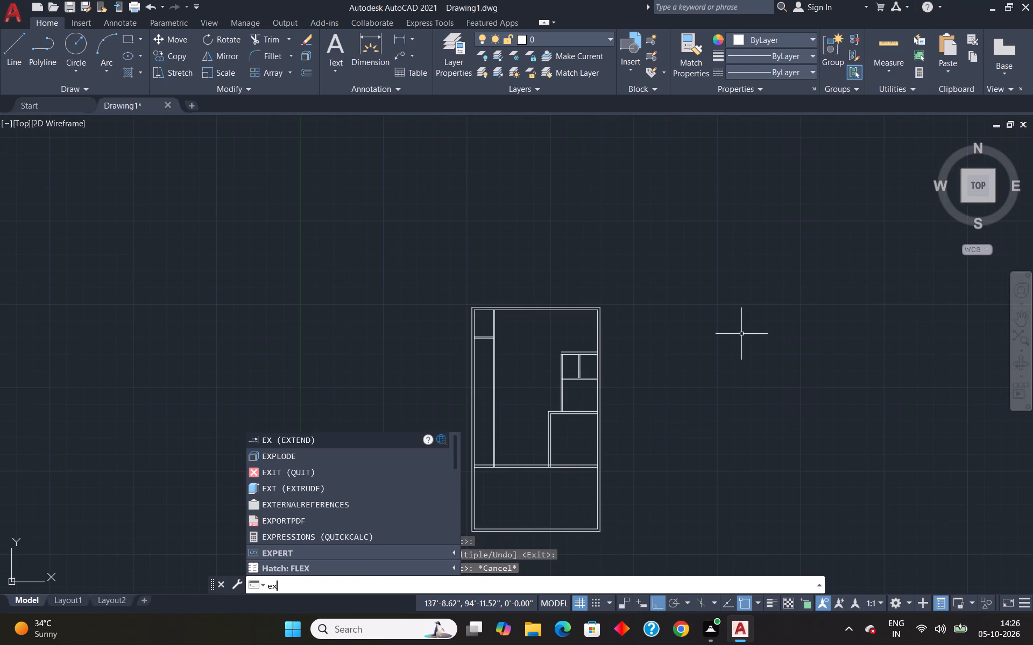
key(Return)
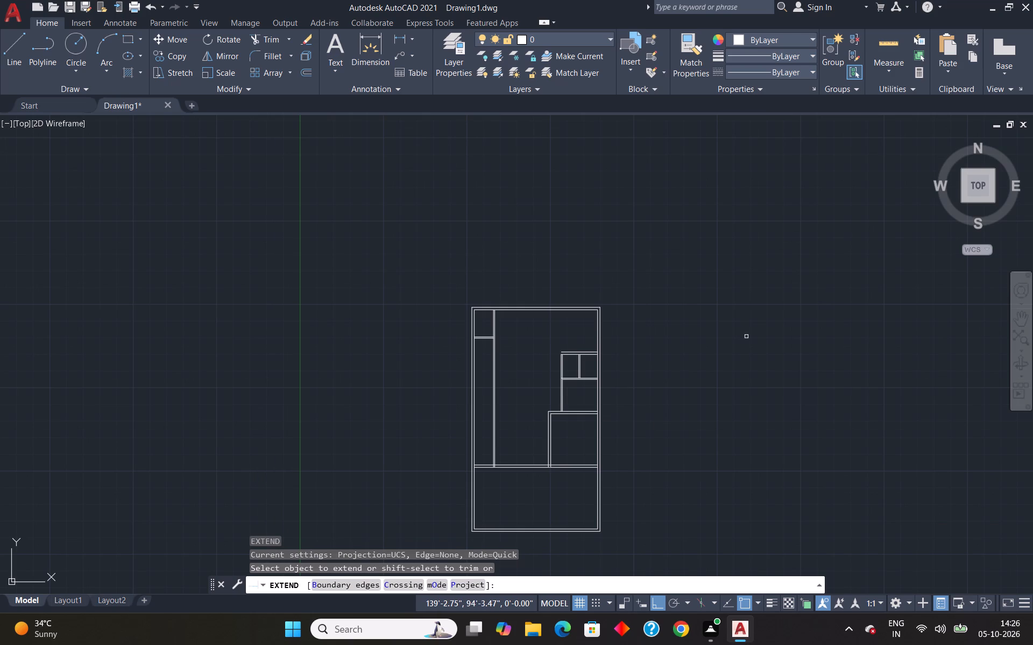
scroll(569, 352, up, 4)
click(569, 352)
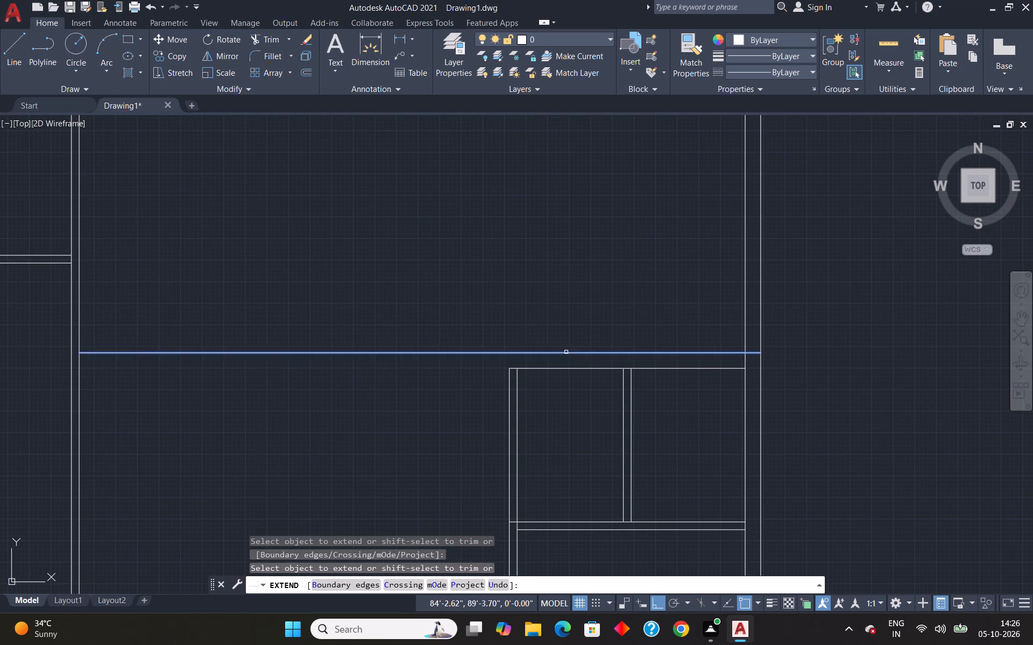
click(558, 368)
scroll(711, 283, down, 4)
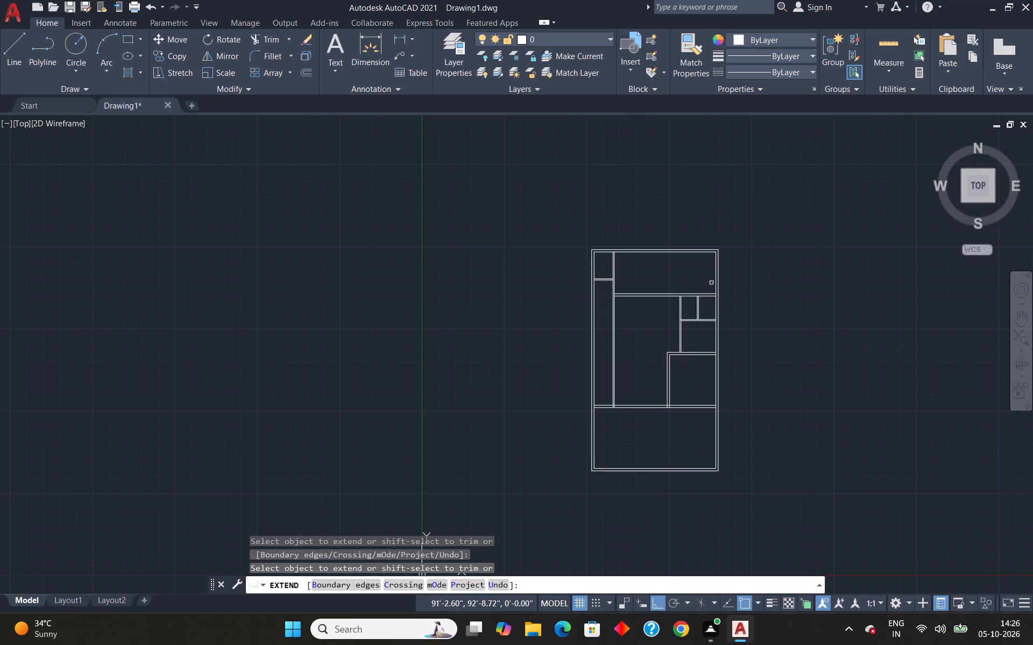
key(Escape)
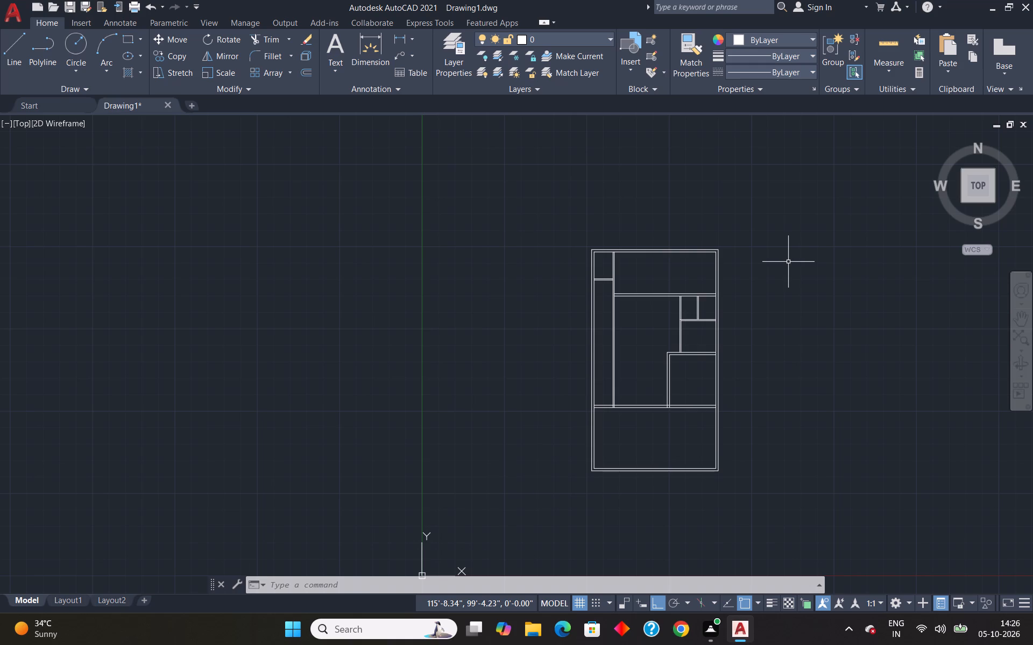
Offset the inner line of the plan's top outer wall 4' downward.
key(o)
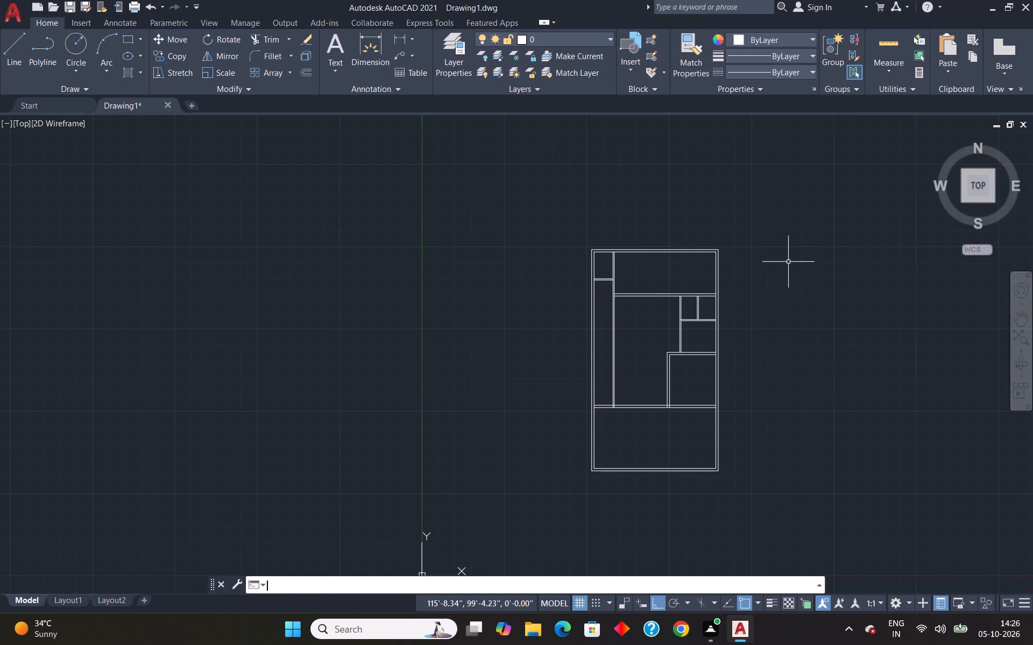
key(Return)
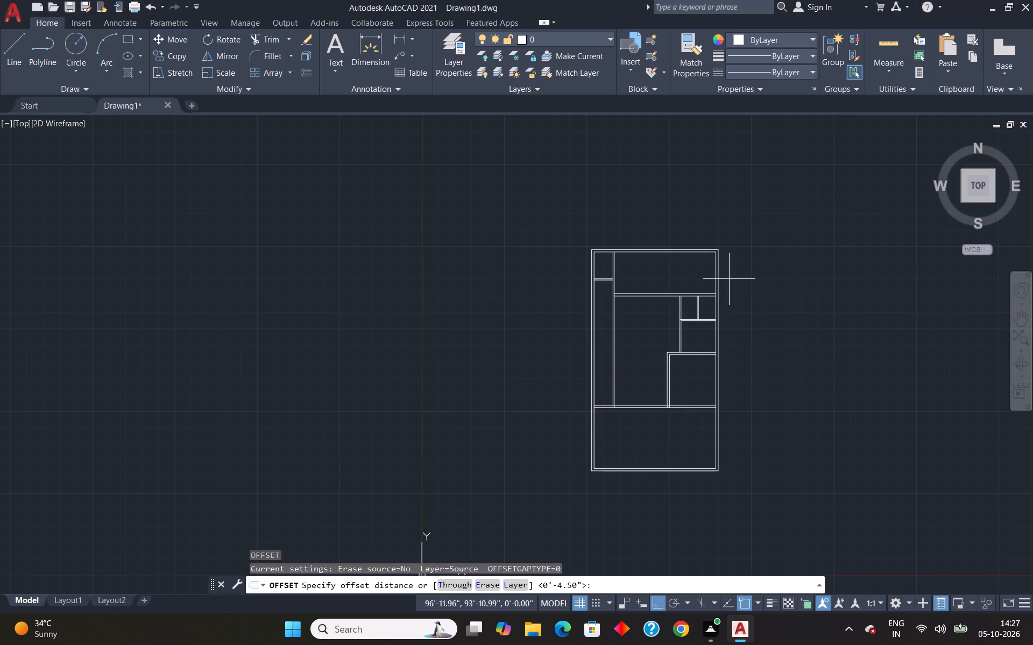
text(4')
key(Return)
scroll(680, 257, up, 3)
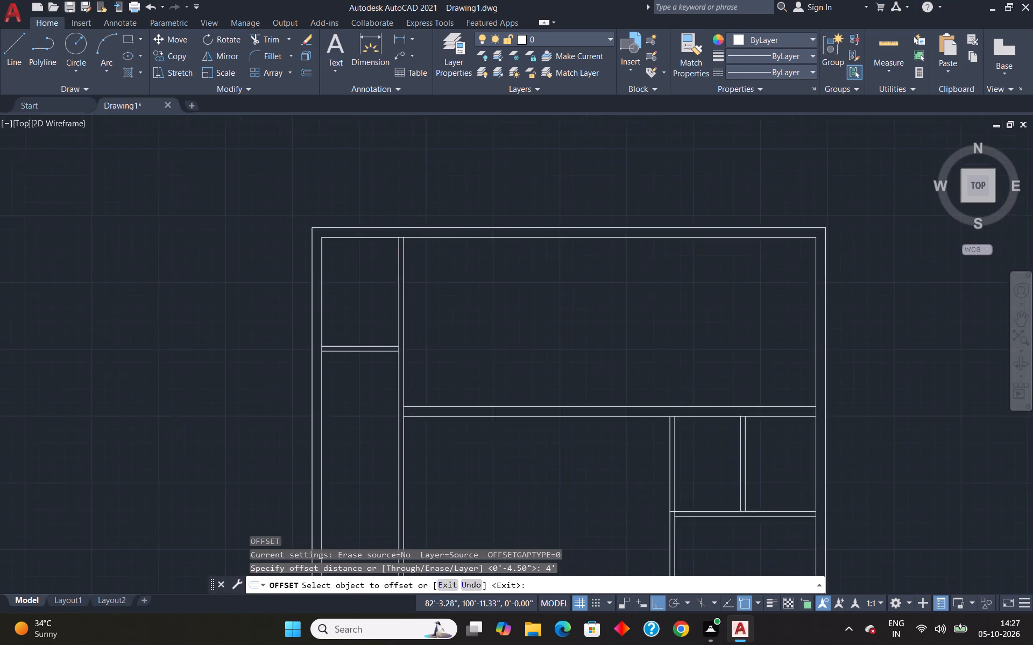
scroll(680, 257, up, 1)
click(639, 226)
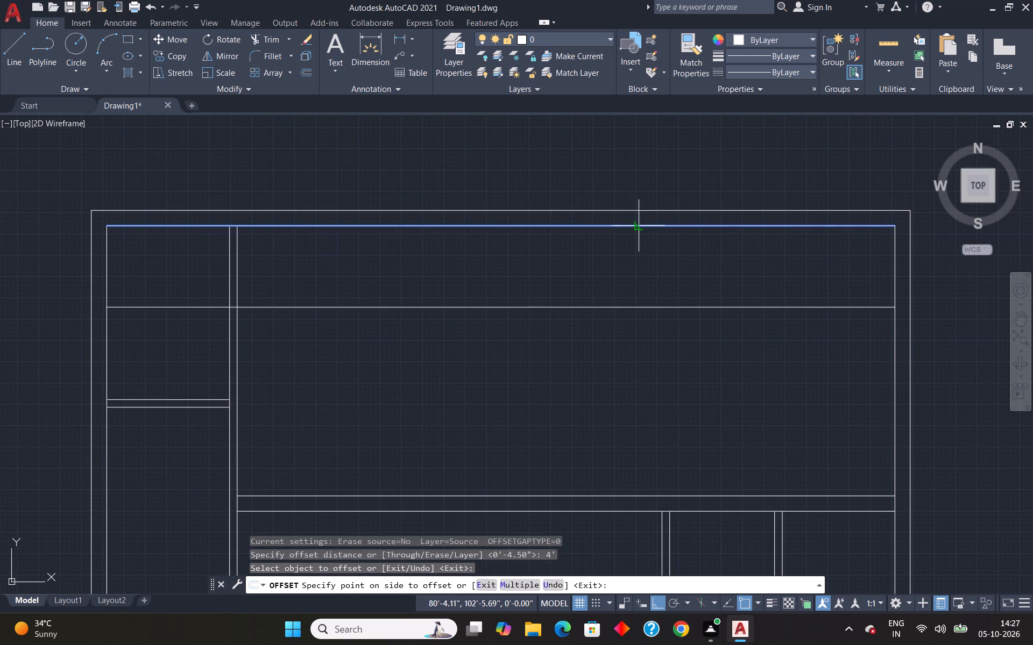
click(631, 308)
key(Escape)
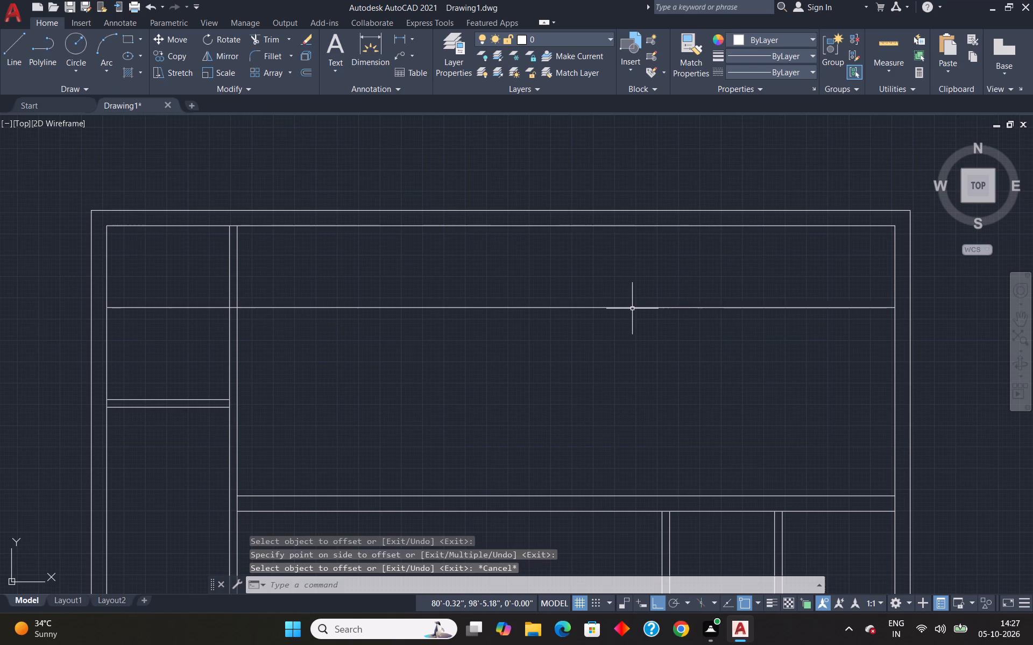
Trim the new horizontal line out of the top-left corner room and the thickness of the vertical partition.
text(tr)
key(Return)
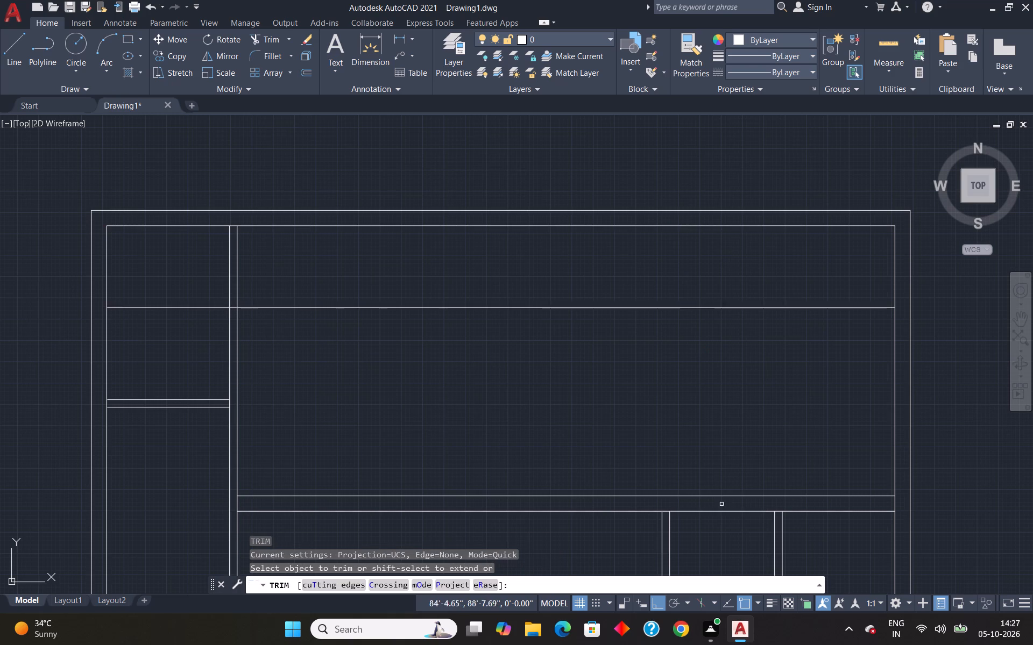
drag(157, 280, 159, 282)
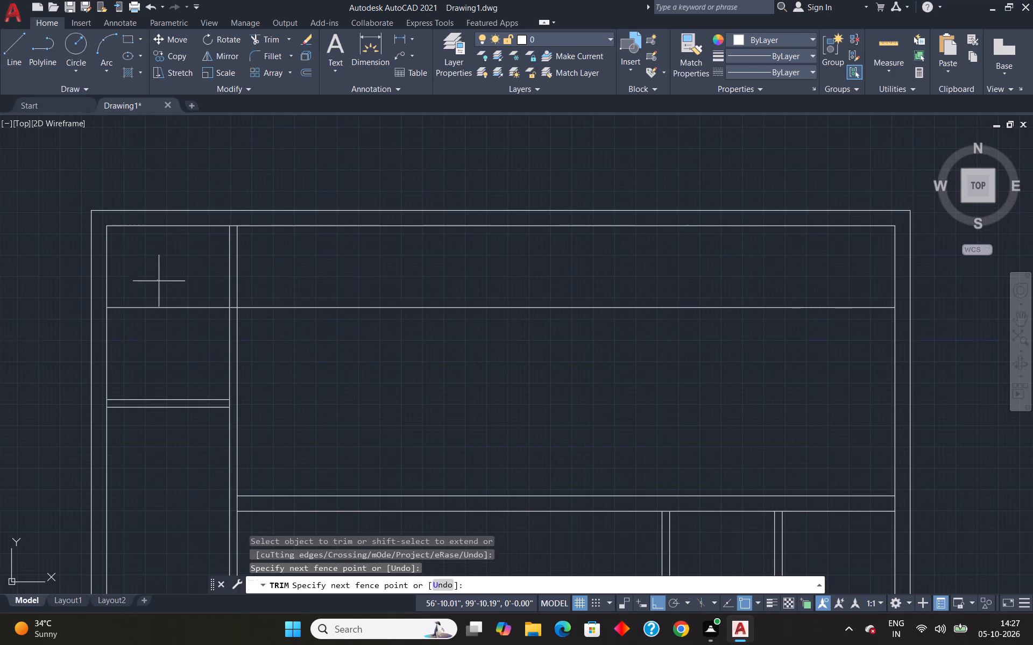
drag(159, 282, 155, 321)
scroll(250, 304, up, 3)
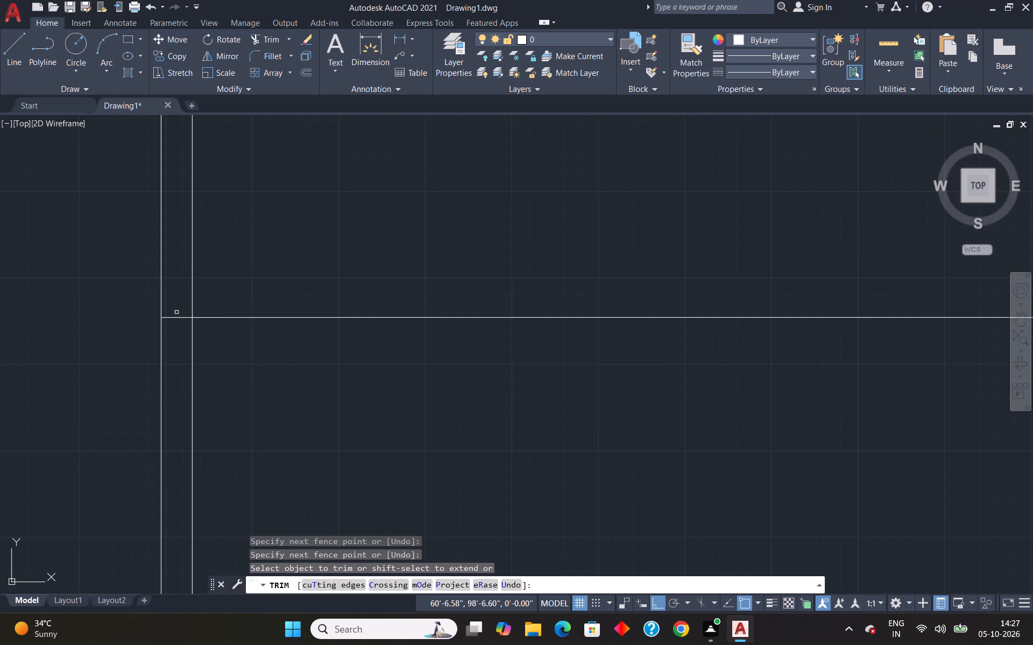
drag(178, 314, 179, 300)
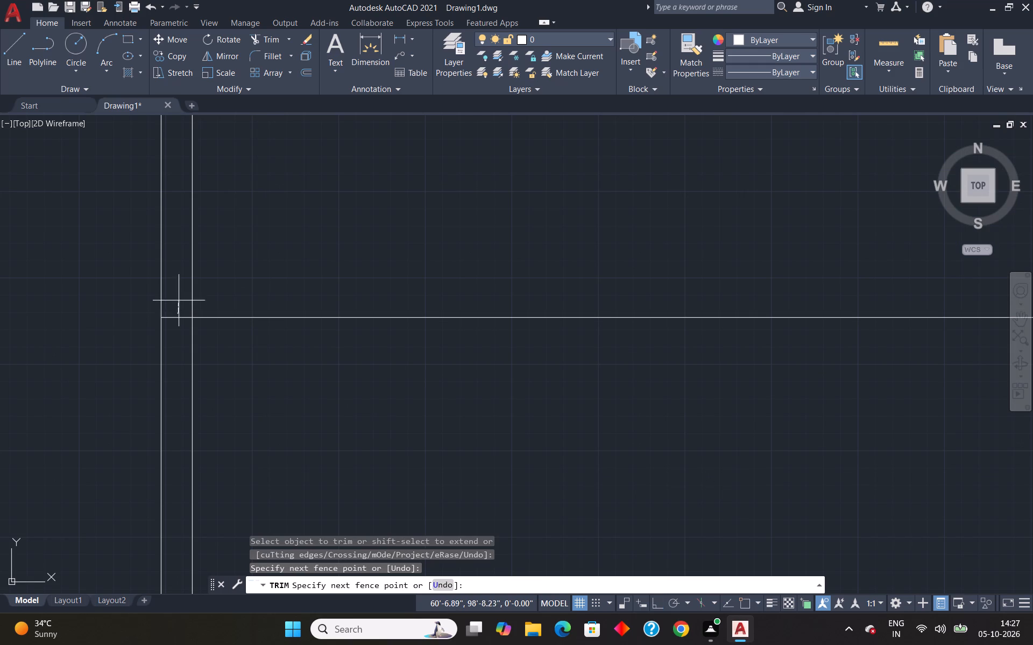
drag(179, 300, 171, 330)
key(Escape)
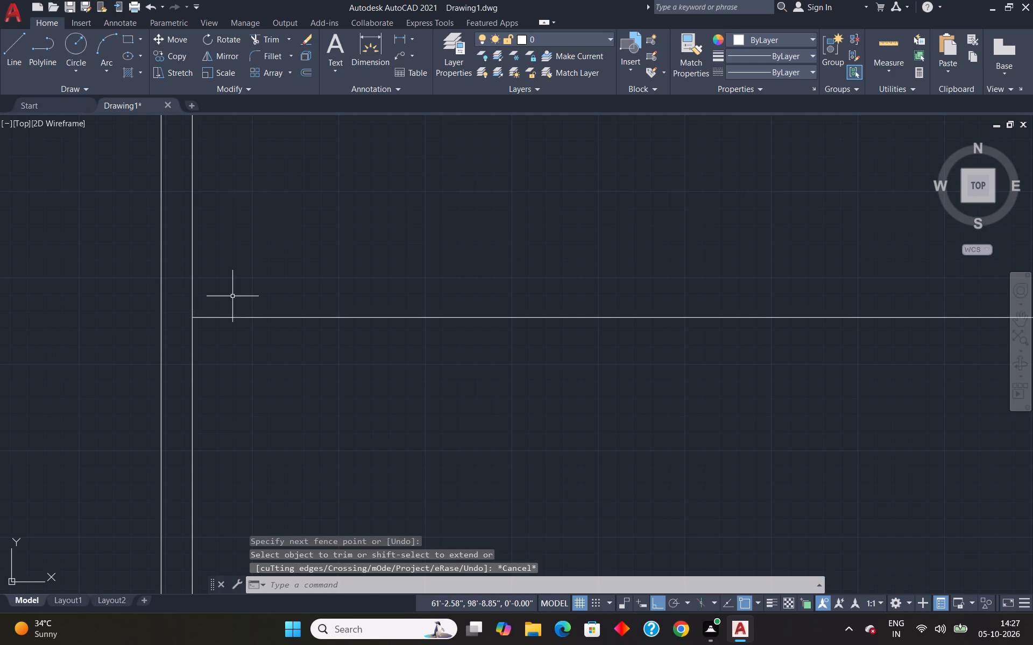
Offset the trimmed horizontal line 9" downward to form a wall.
scroll(265, 306, down, 5)
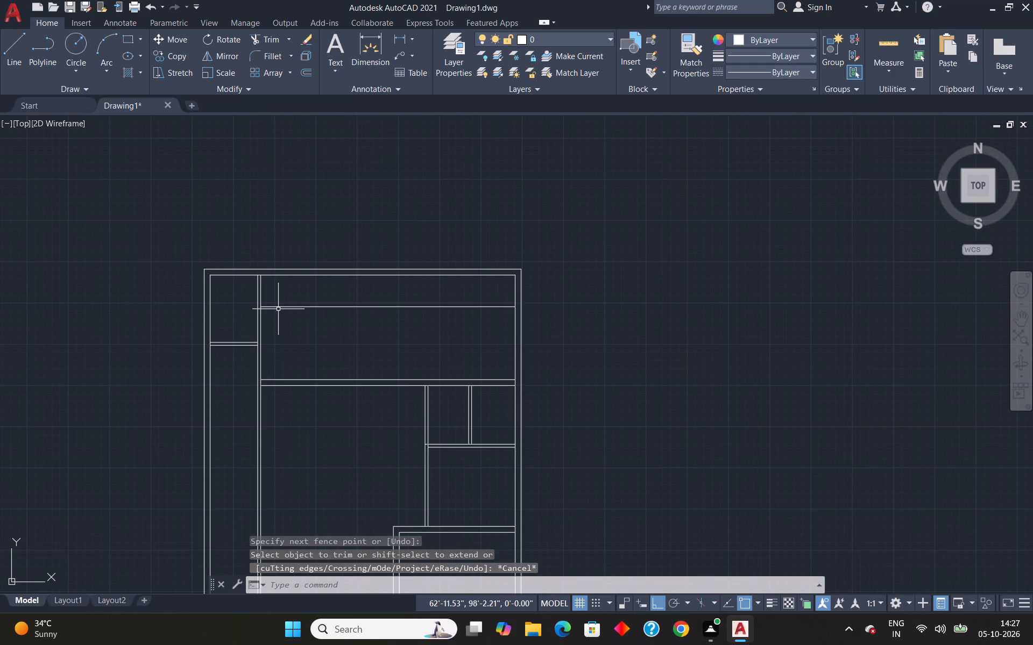
key(o)
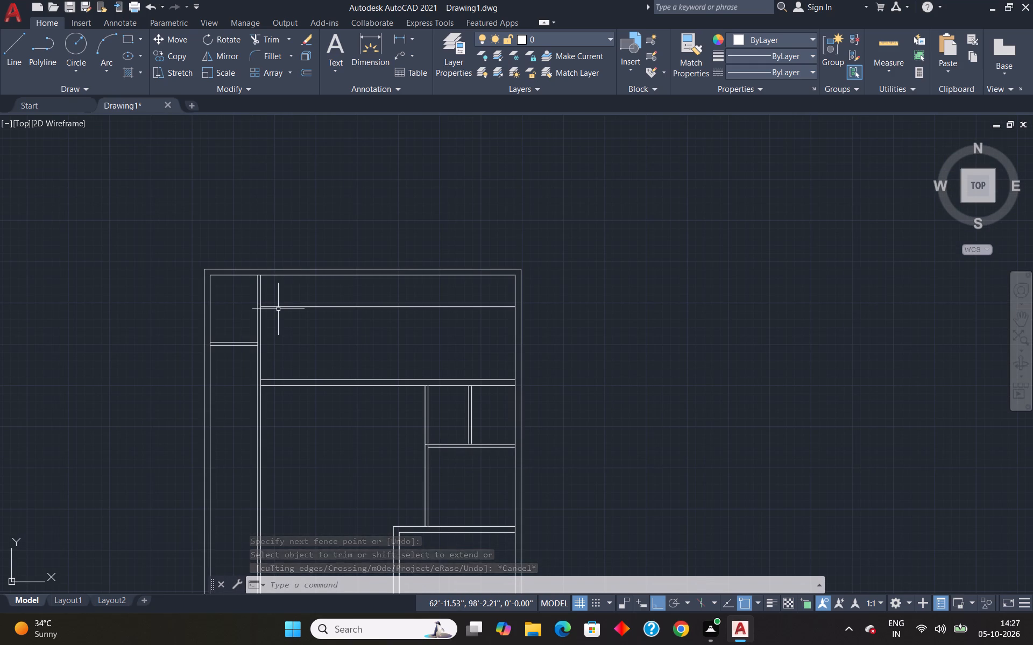
key(Return)
text(9")
key(Return)
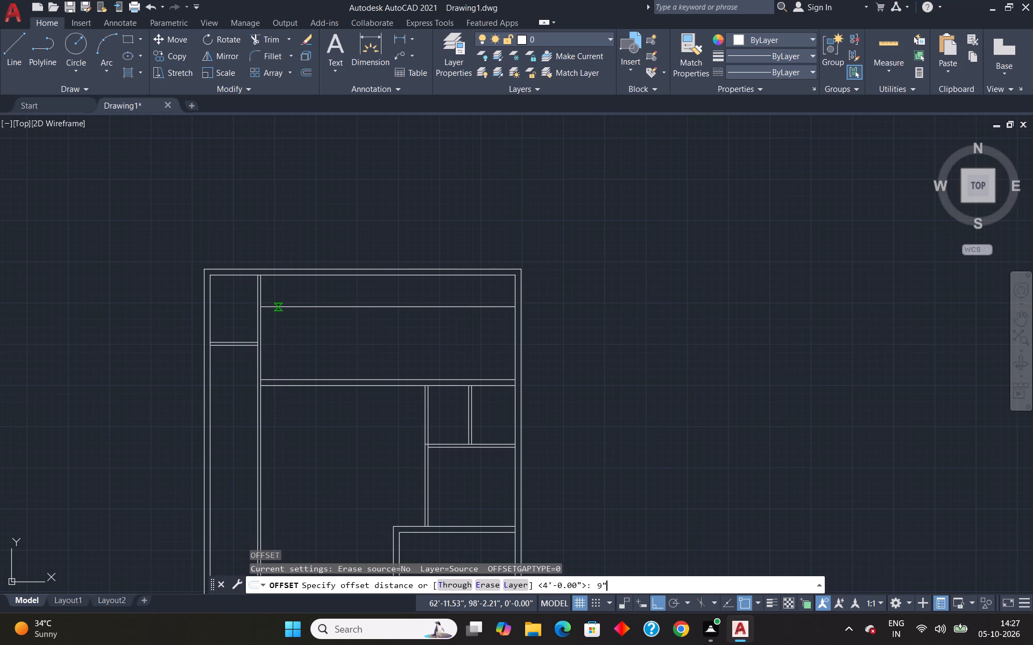
scroll(278, 309, up, 2)
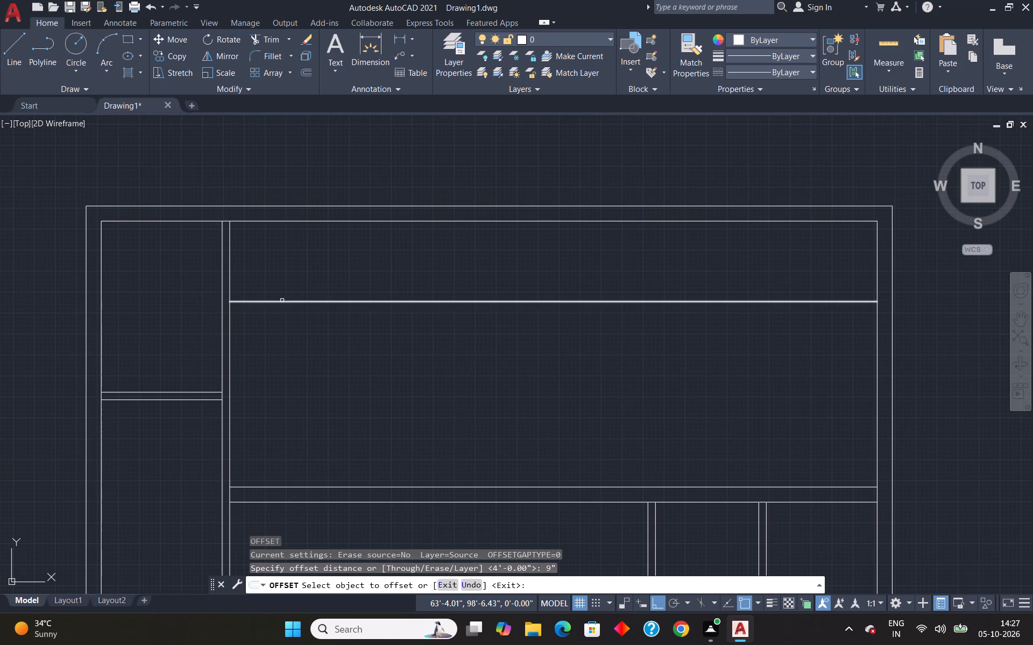
click(282, 300)
click(276, 353)
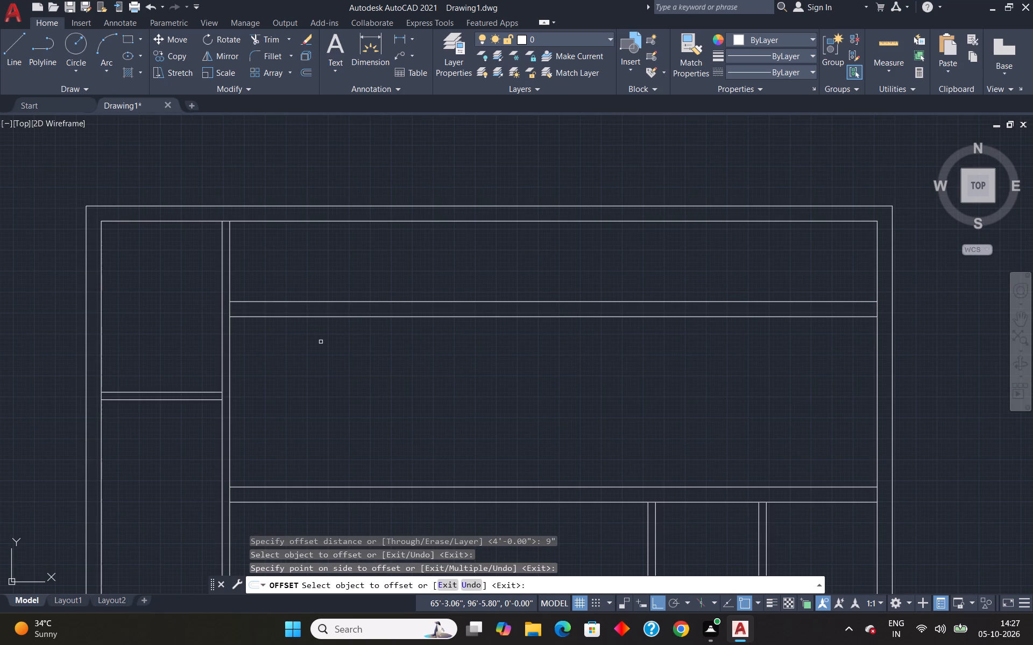
key(Escape)
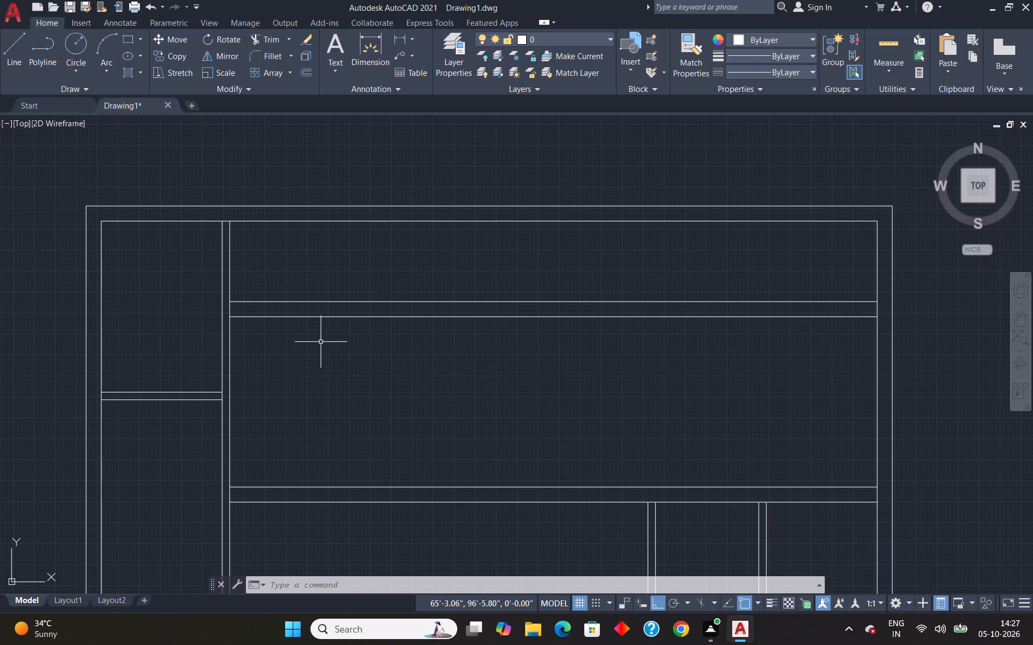
Quick-measure the room below the new horizontal wall and the thickness of that wall.
scroll(475, 295, down, 1)
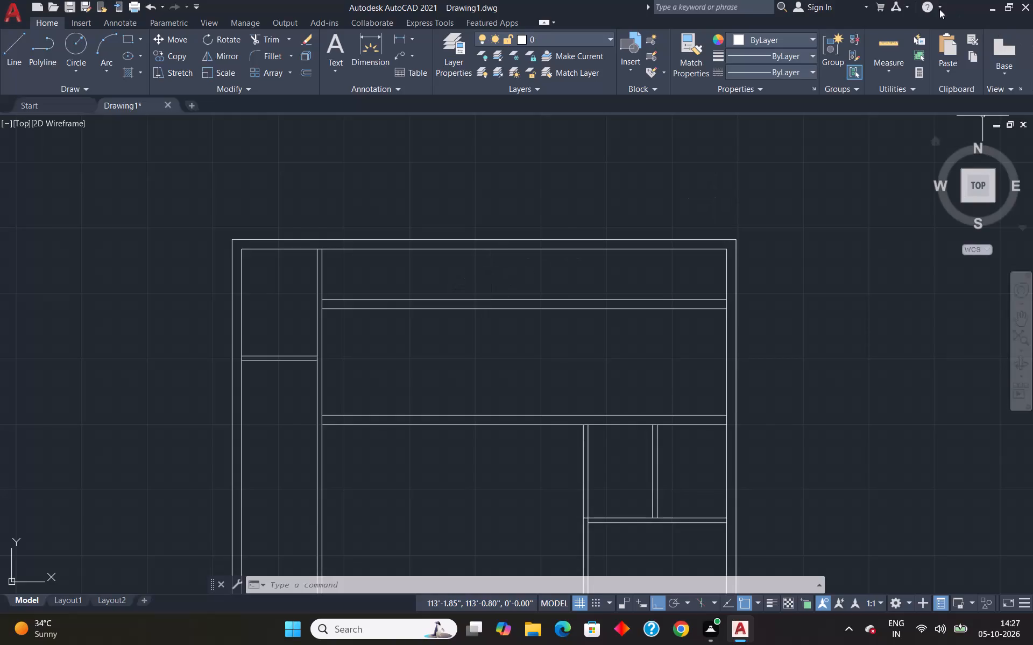
click(893, 39)
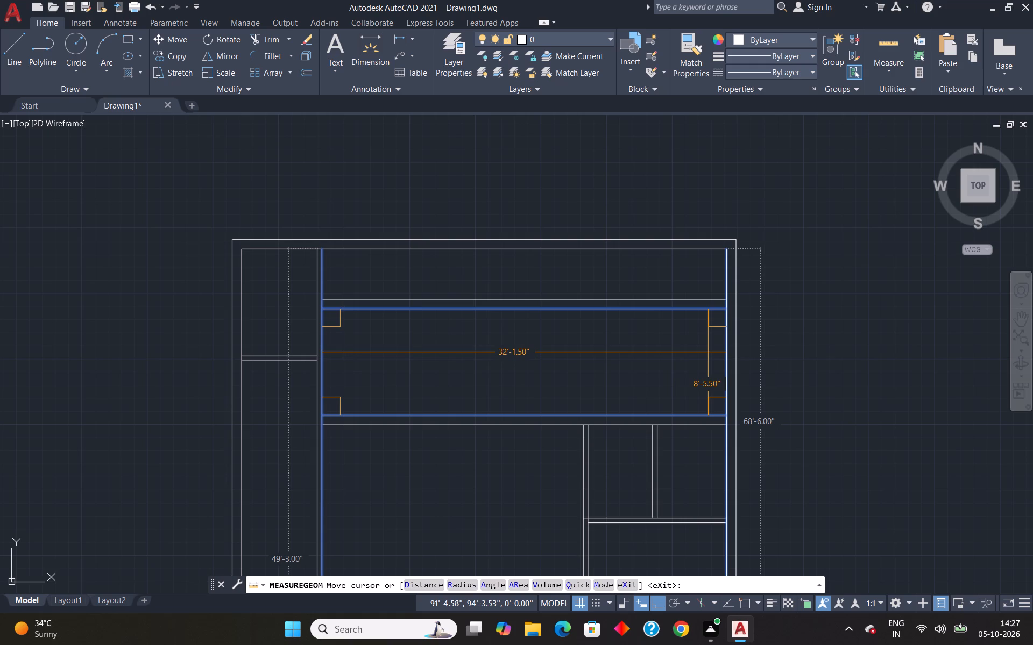
key(Escape)
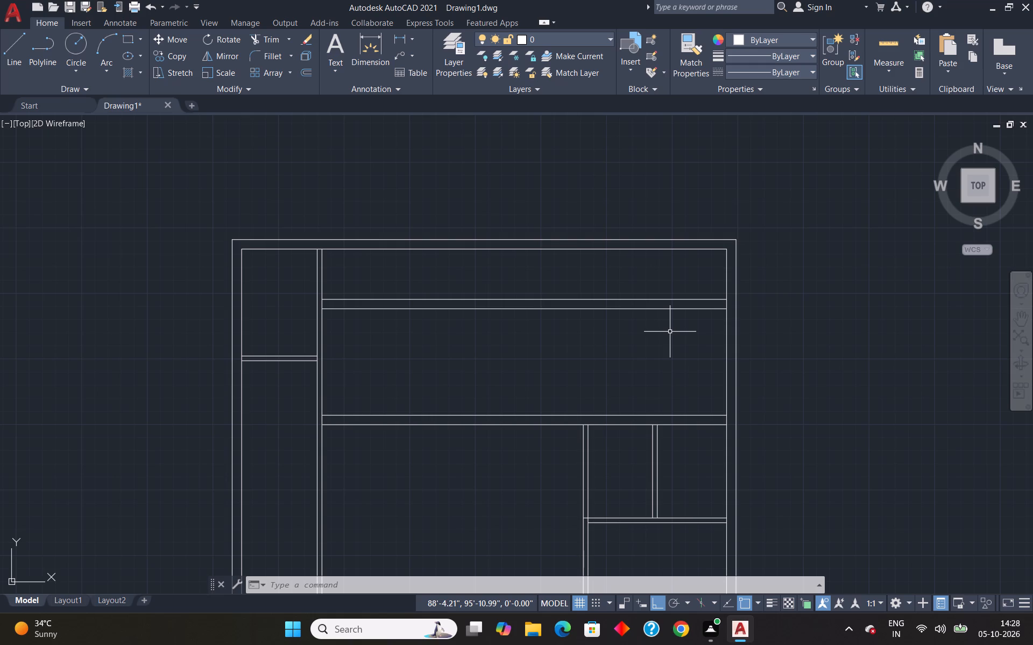
click(895, 48)
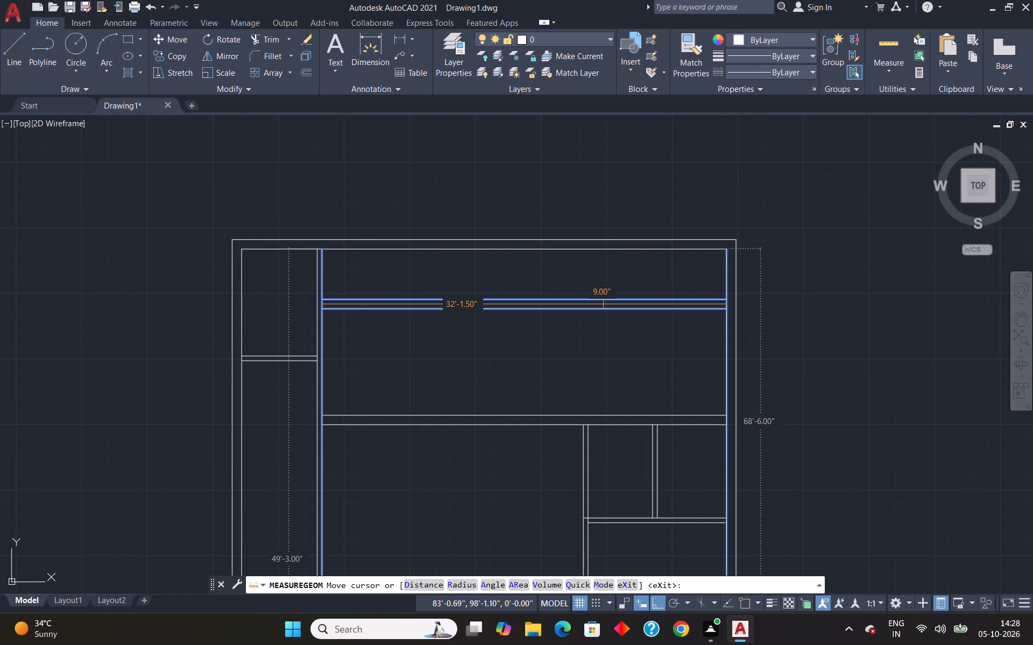
key(Escape)
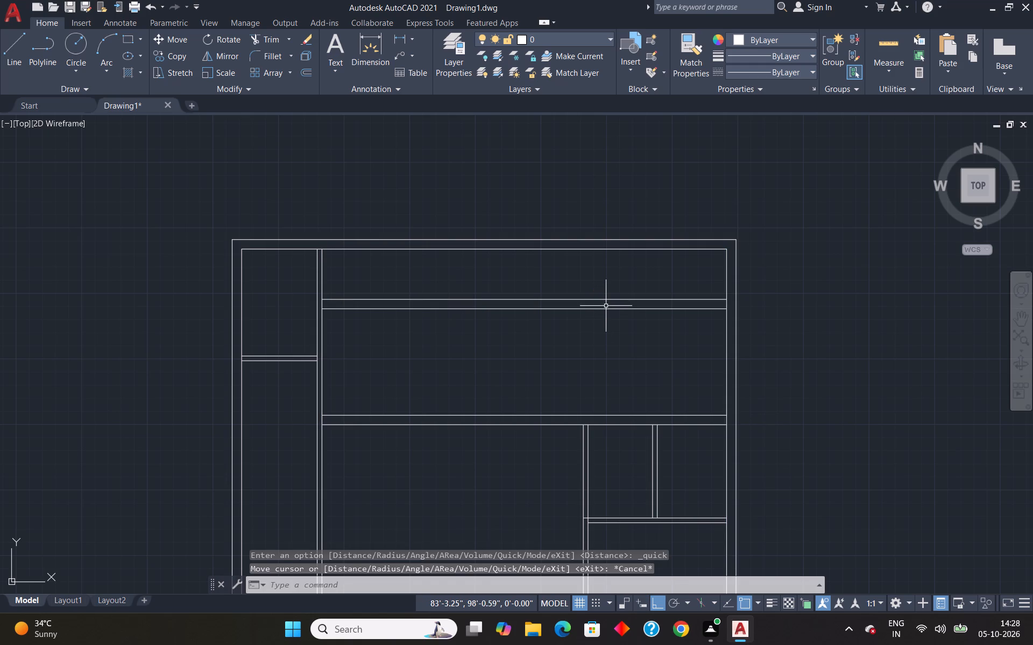
Thin the upper horizontal wall by deleting its lower line and offsetting its upper line 4.5" downward.
click(606, 307)
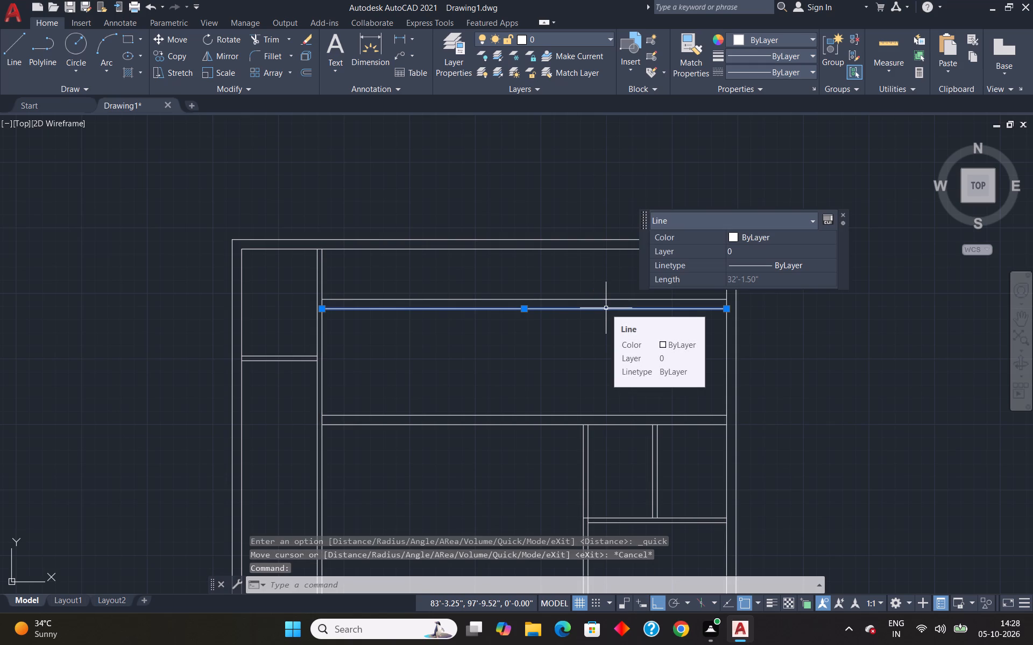
key(Delete)
key(o)
key(Return)
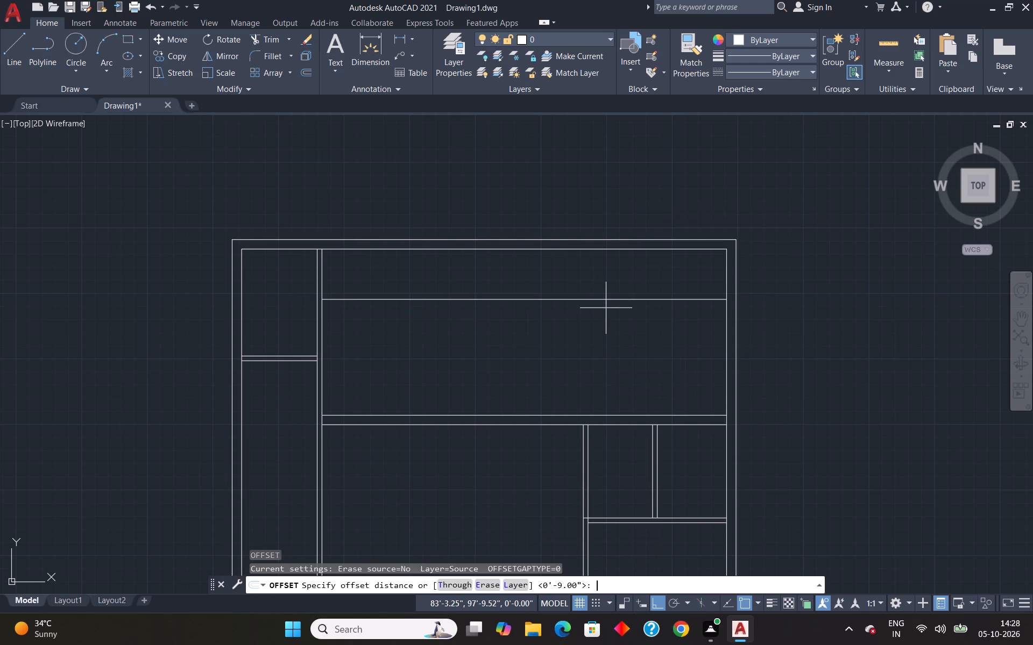
text(4.5")
key(Return)
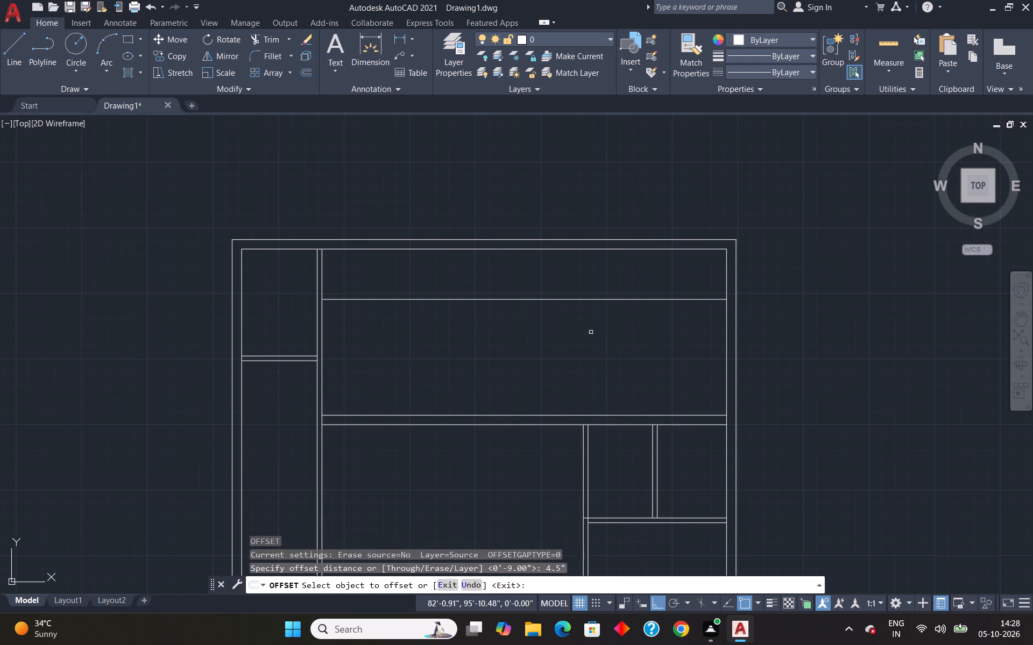
click(434, 297)
click(434, 299)
click(423, 321)
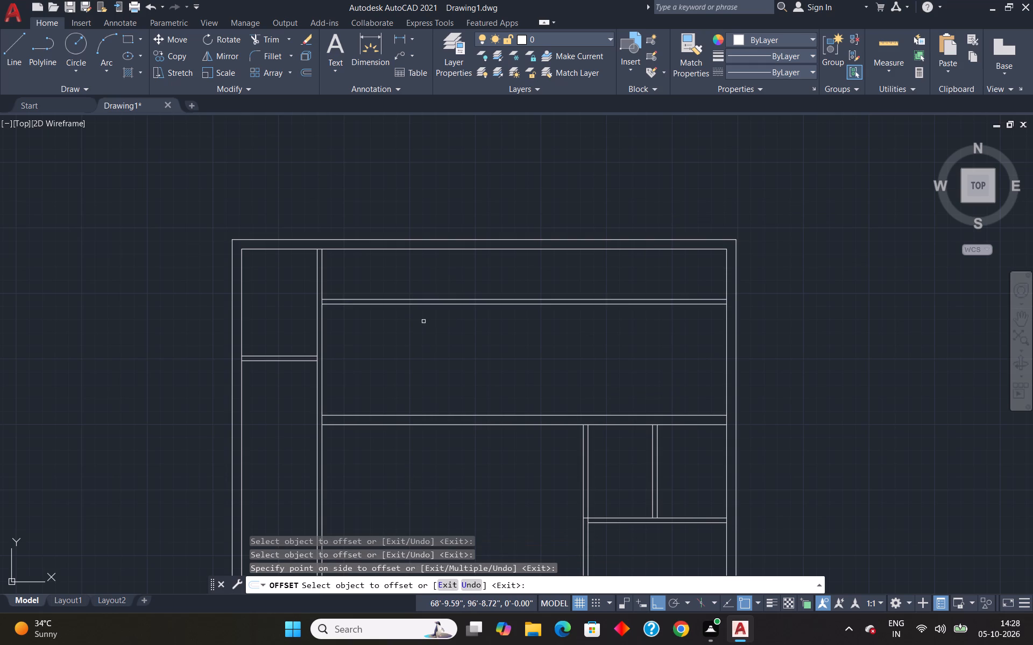
key(Escape)
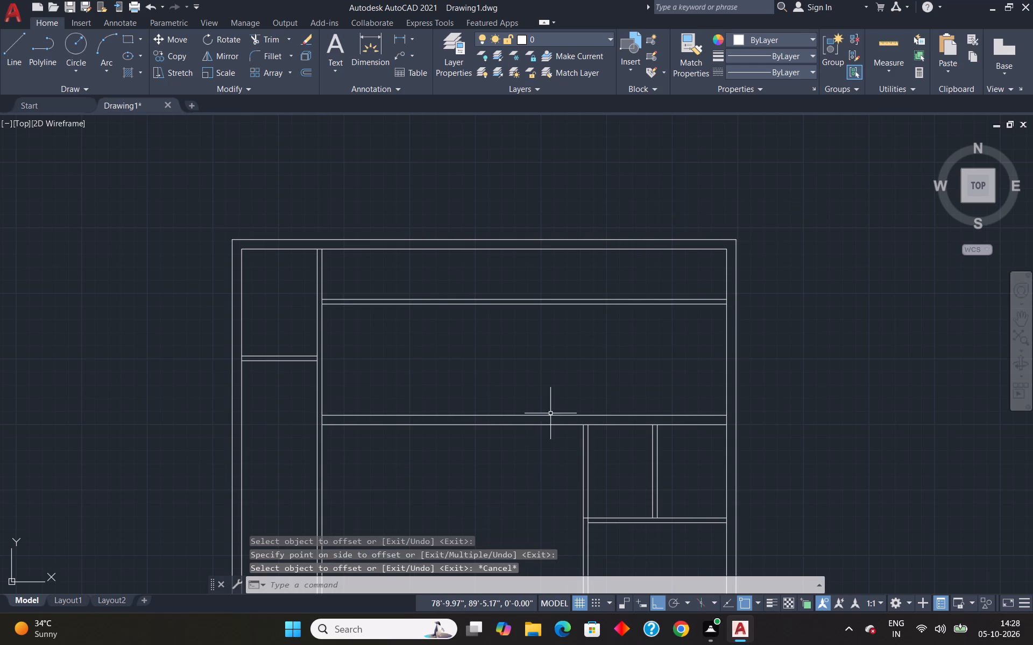
Thin the next horizontal wall below by deleting its upper line and offsetting its lower line 4.5" upward.
scroll(551, 412, up, 1)
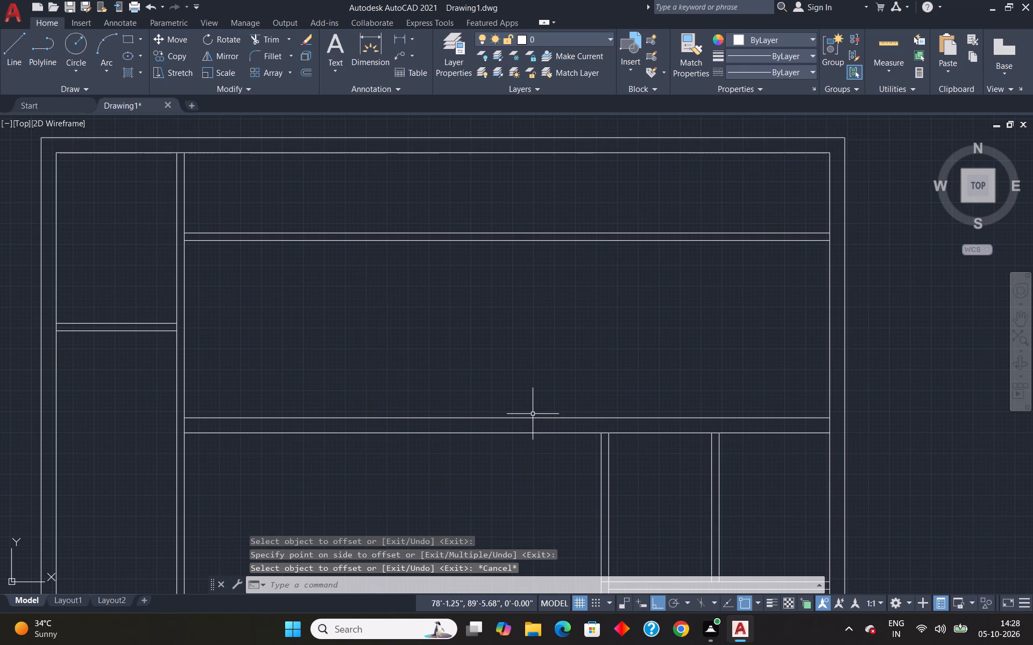
click(533, 417)
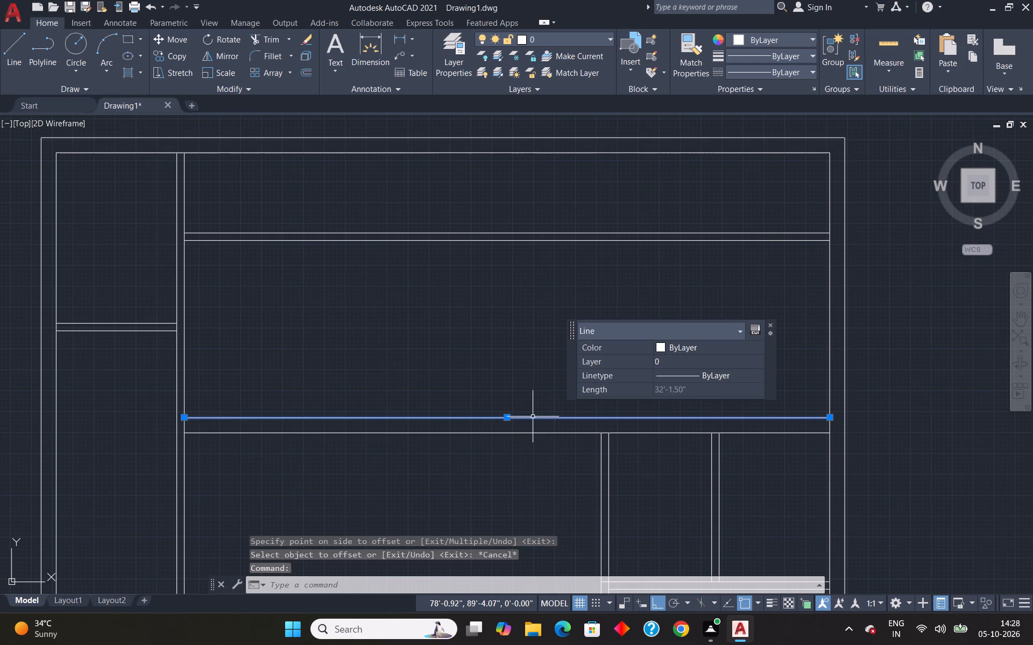
key(Delete)
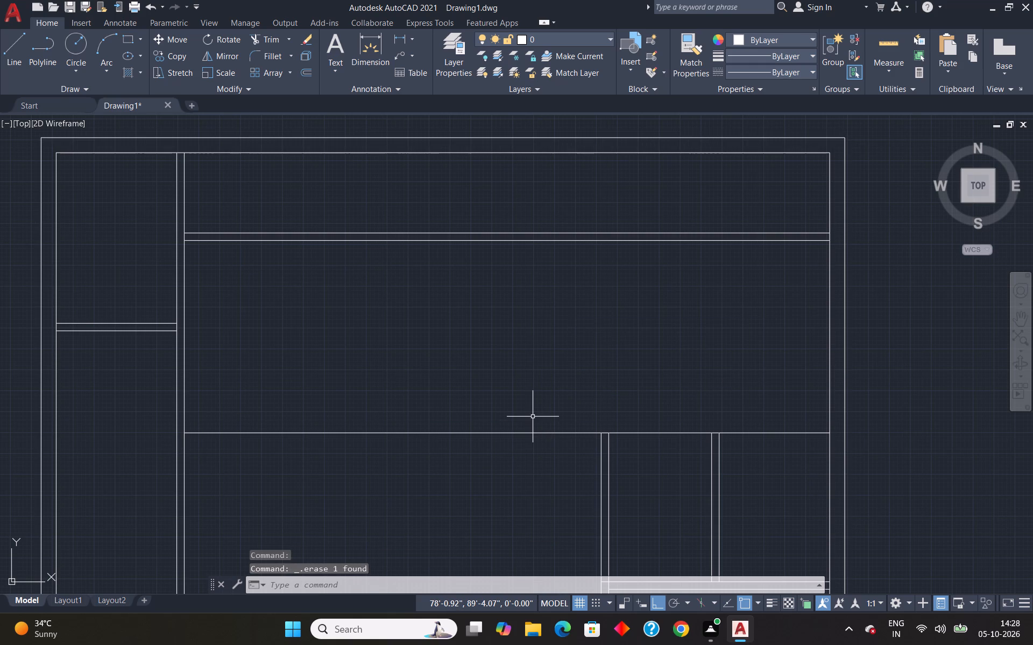
key(o)
key(Return)
text(4.5")
key(Return)
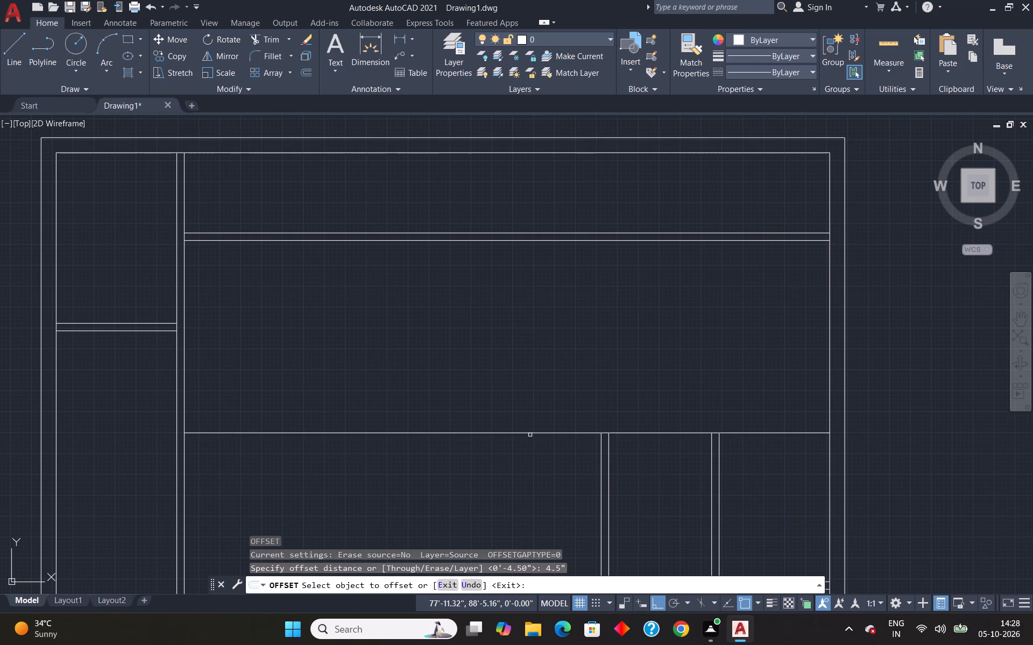
click(529, 432)
click(536, 413)
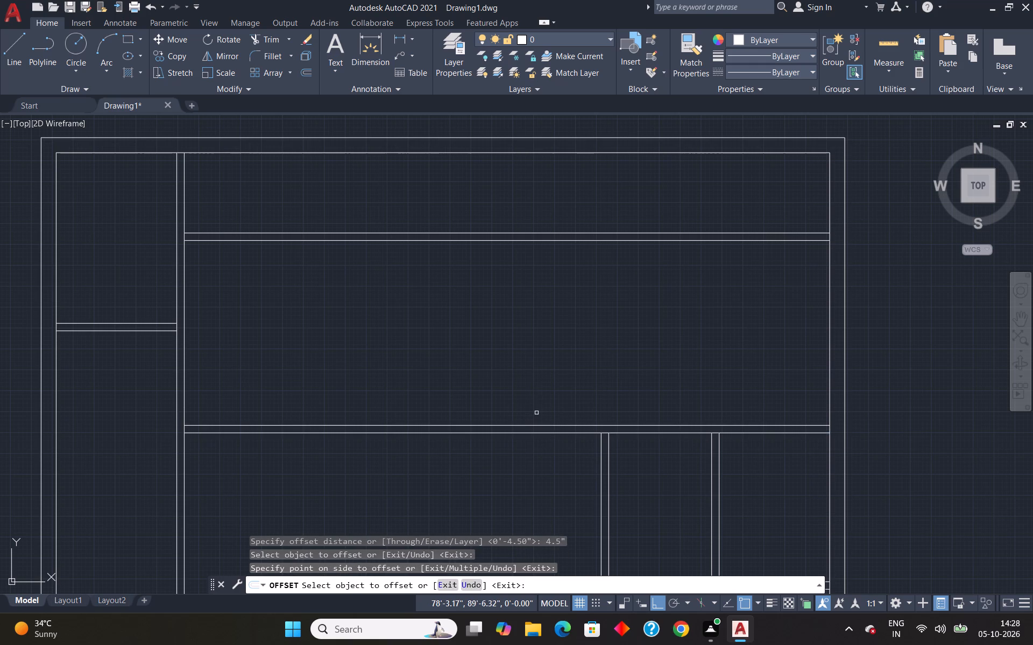
key(Escape)
Quick-measure the room between the two thinned horizontal walls.
click(886, 42)
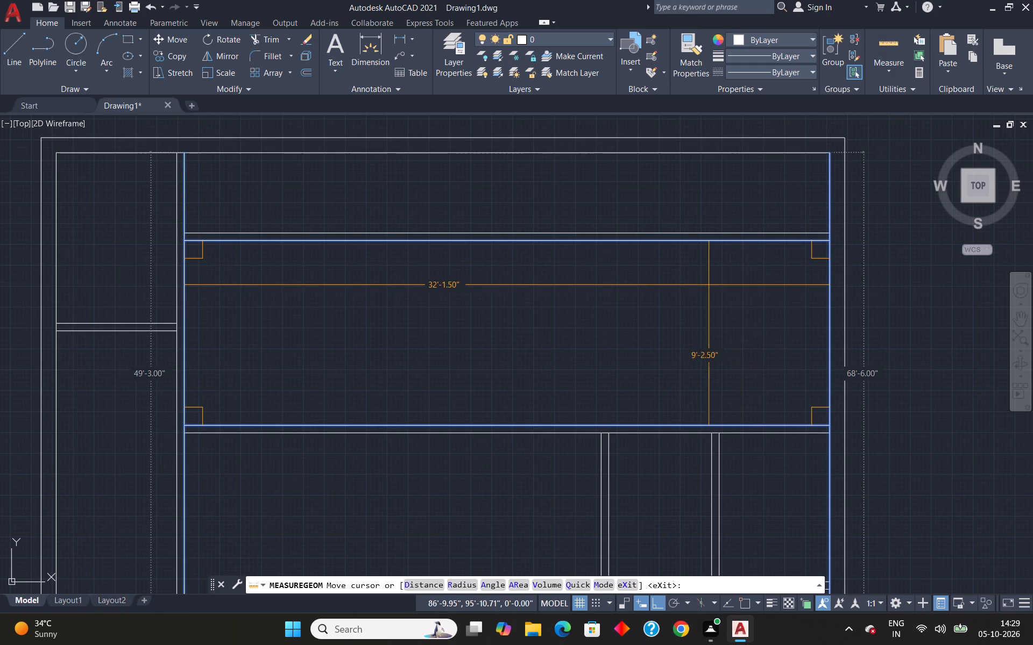
key(Escape)
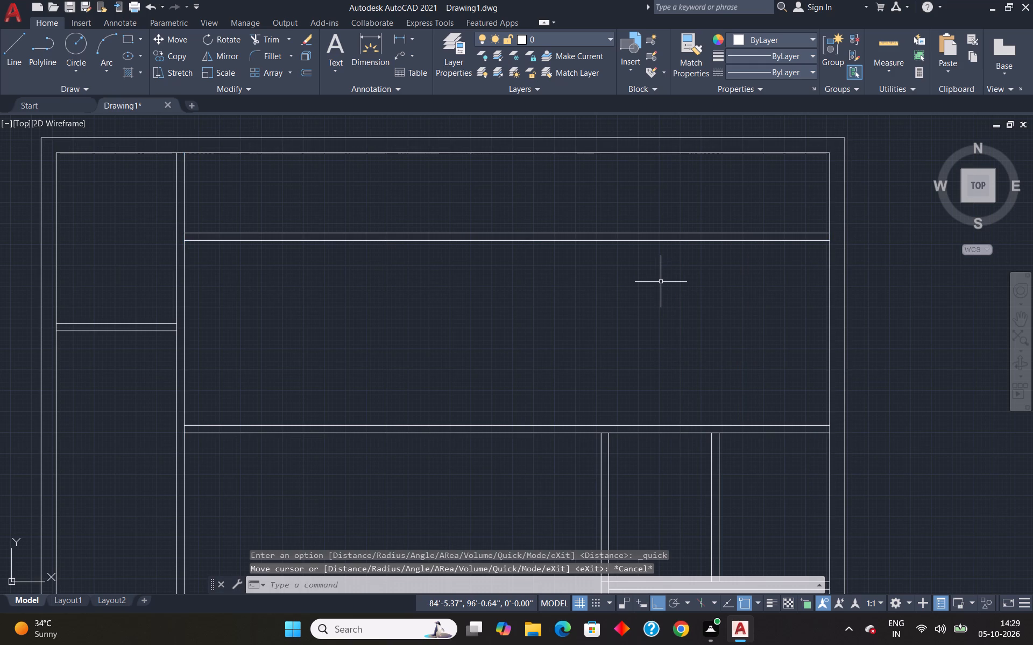
click(888, 47)
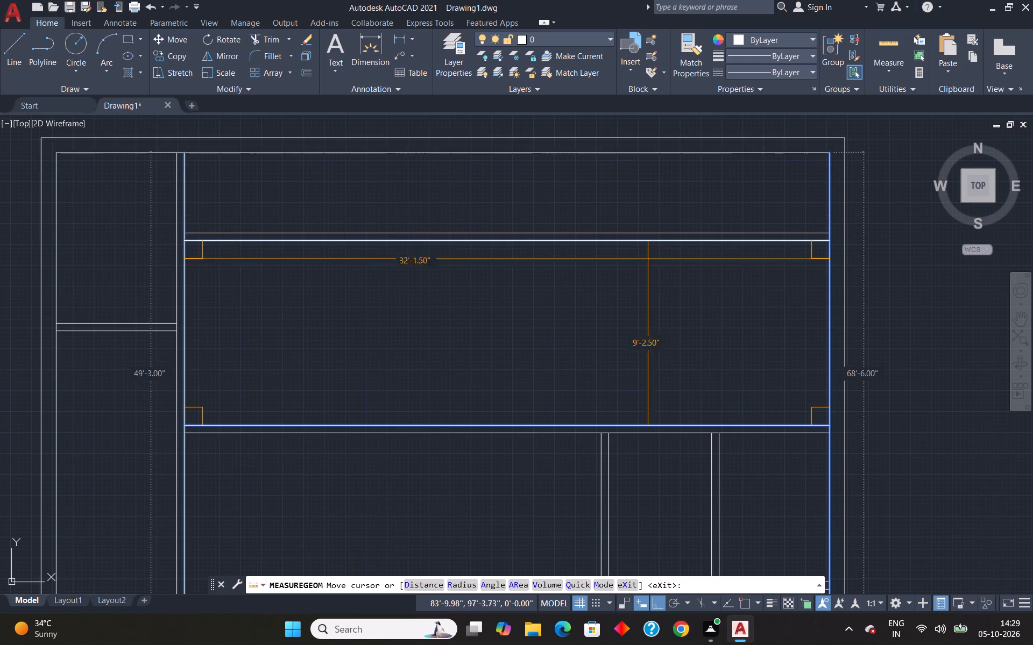
key(Escape)
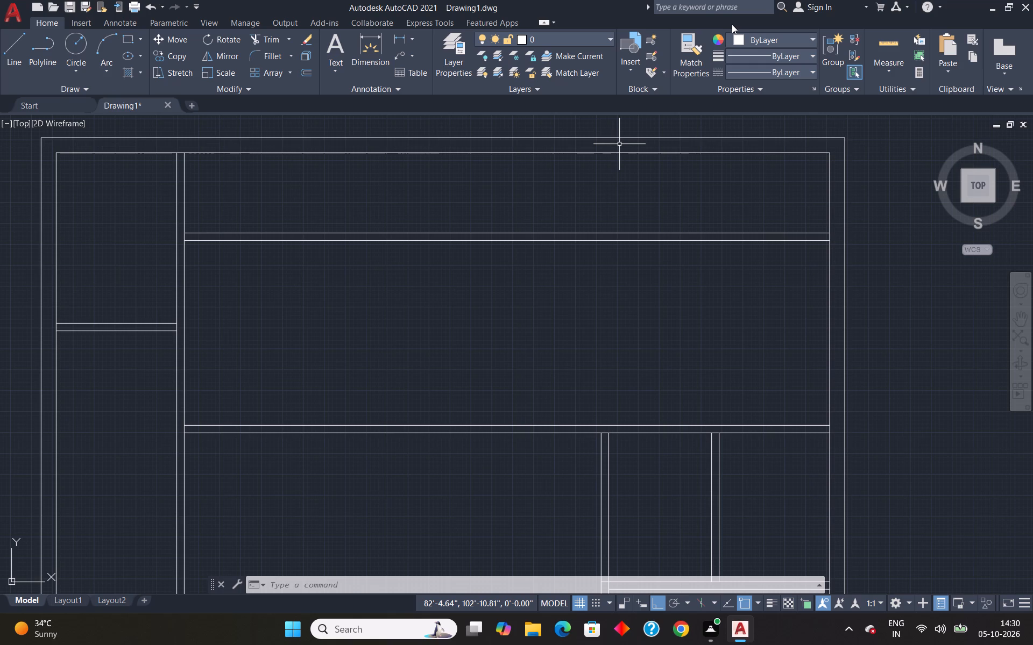
Offset the inner line of the plan's right outer wall 4' inward.
key(o)
key(Return)
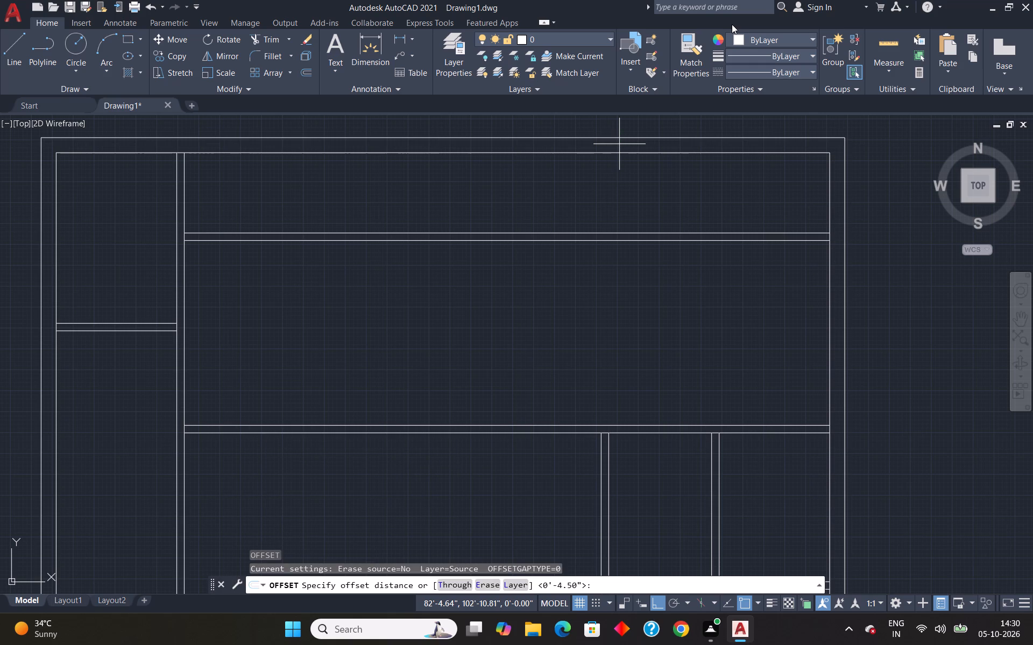
key(6)
key(BackSpace)
text(4')
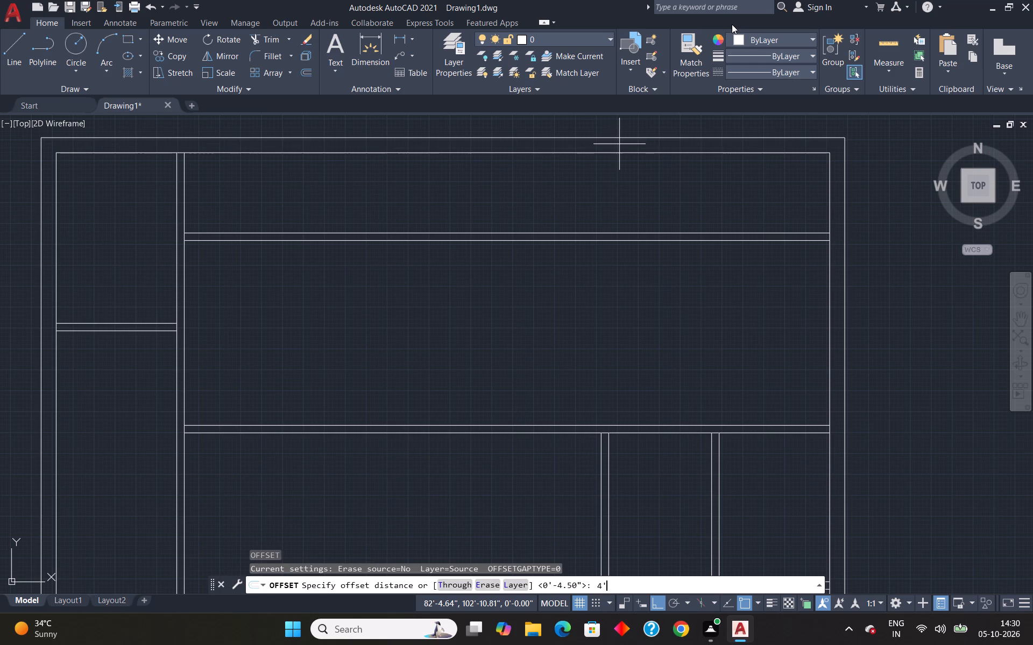
key(Return)
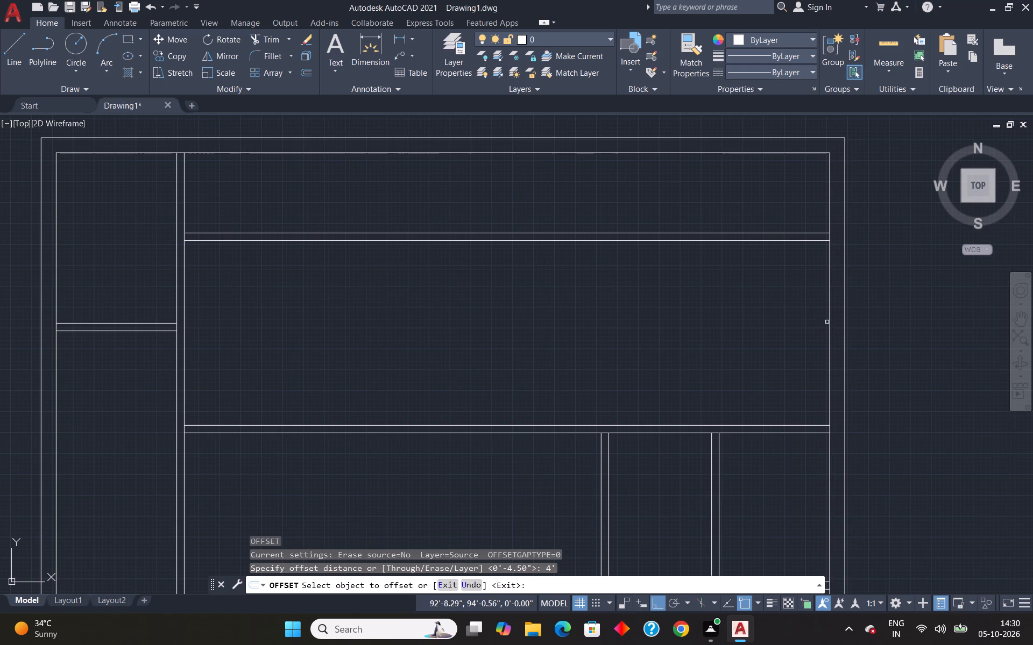
scroll(827, 322, down, 1)
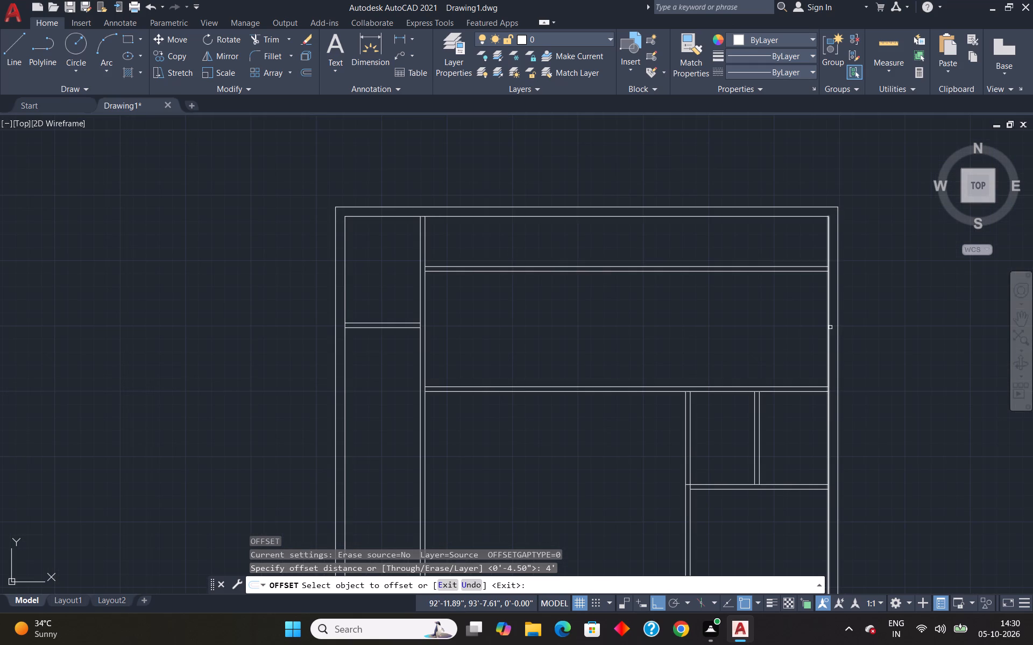
click(830, 327)
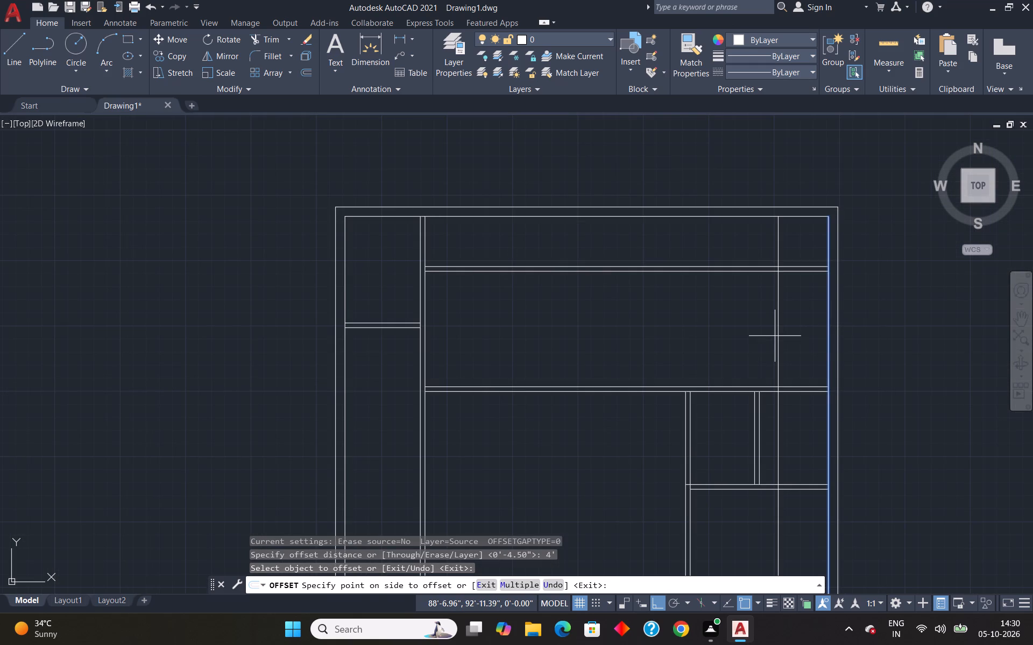
click(775, 336)
scroll(775, 336, down, 2)
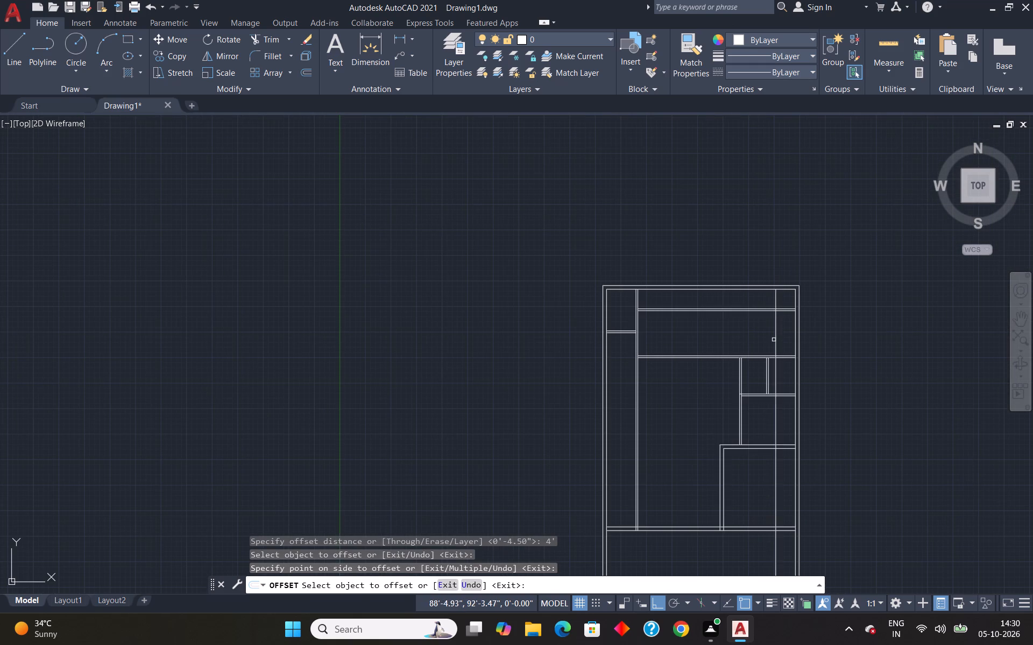
key(Escape)
Trim the new vertical line out of the three right-hand rooms below the second horizontal wall and the wall thicknesses between them.
key(r)
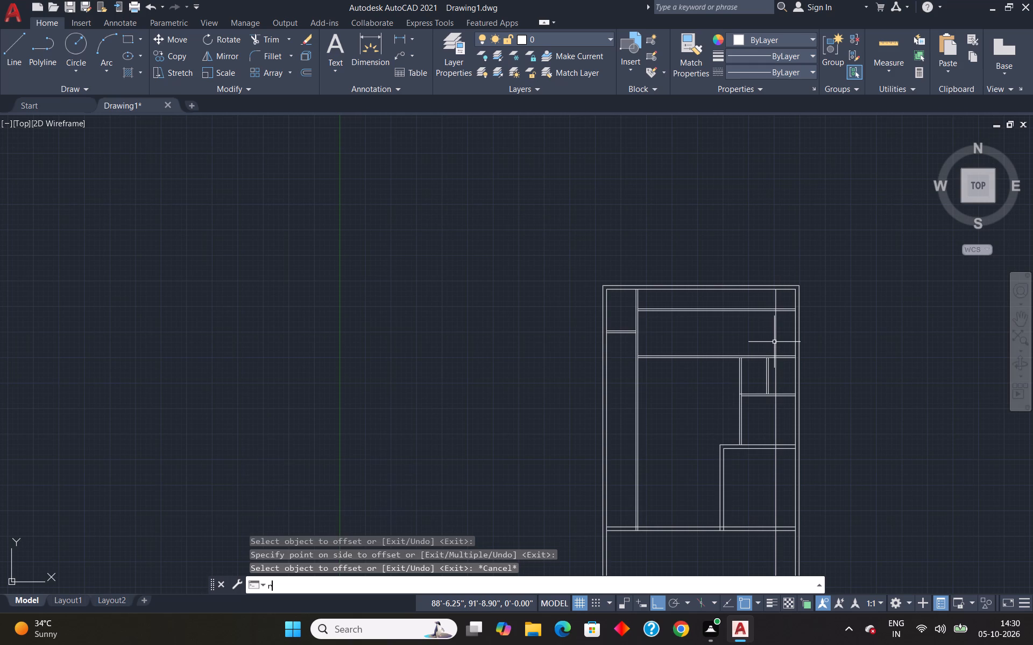
key(Escape)
text(tr)
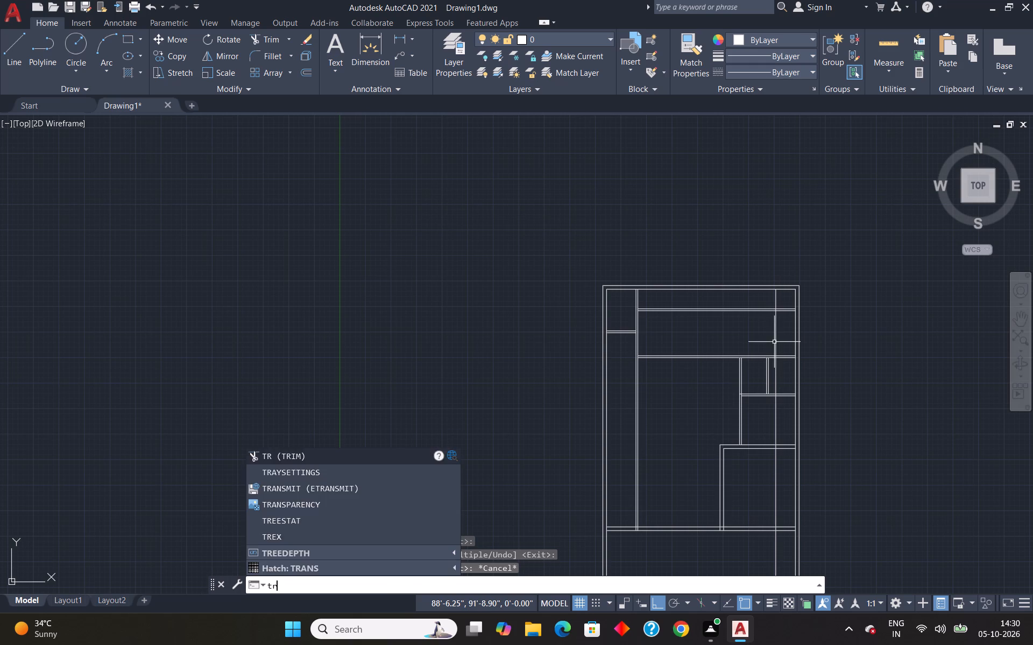
key(Return)
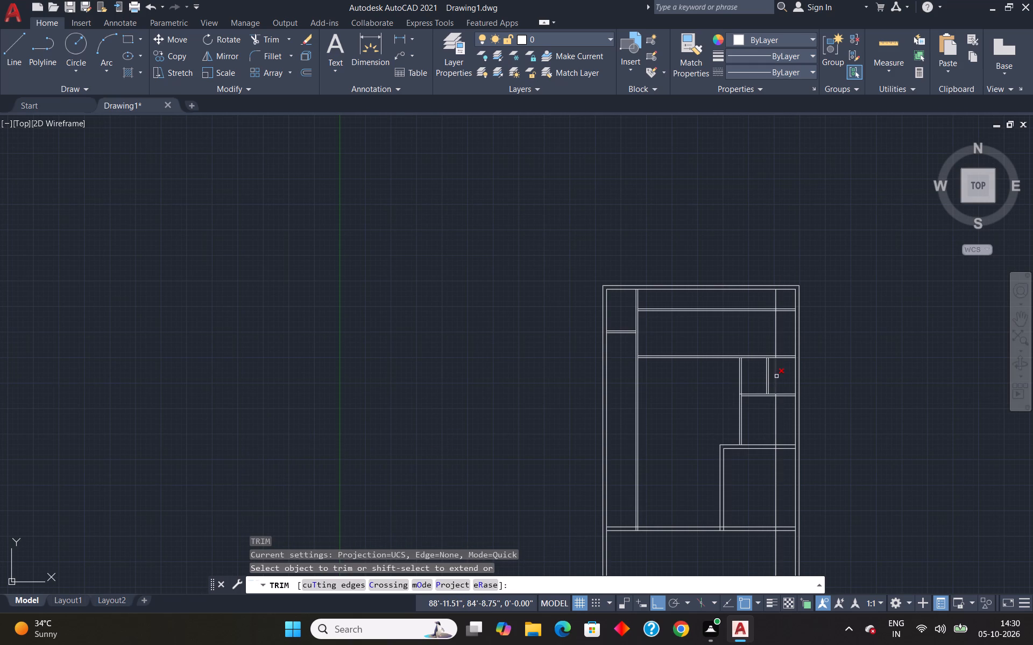
click(776, 376)
click(776, 409)
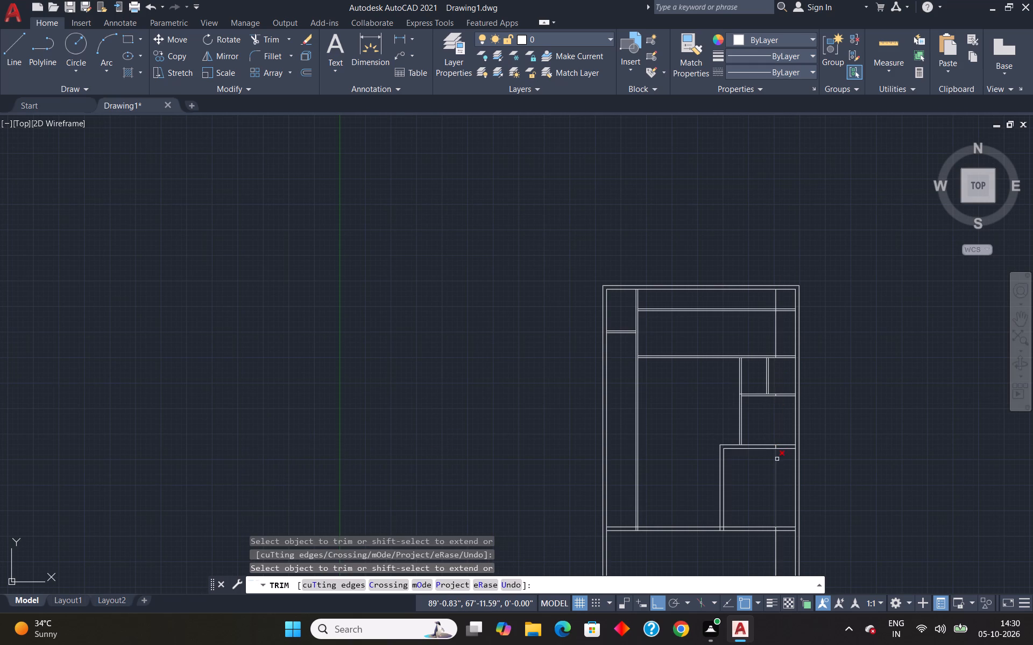
click(778, 461)
drag(777, 462, 764, 469)
scroll(769, 448, up, 3)
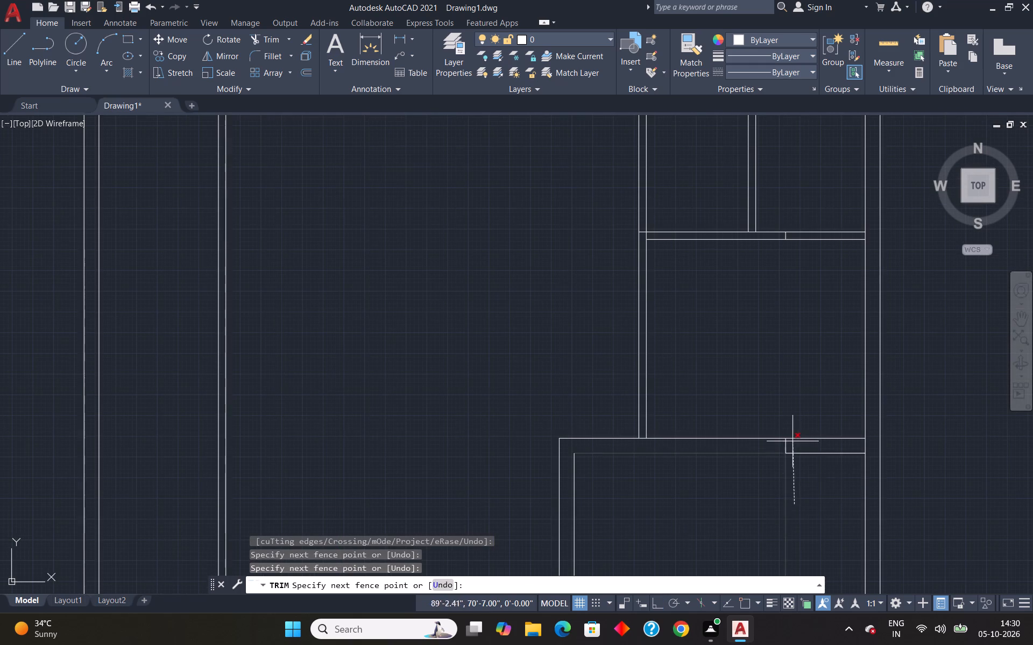
click(782, 490)
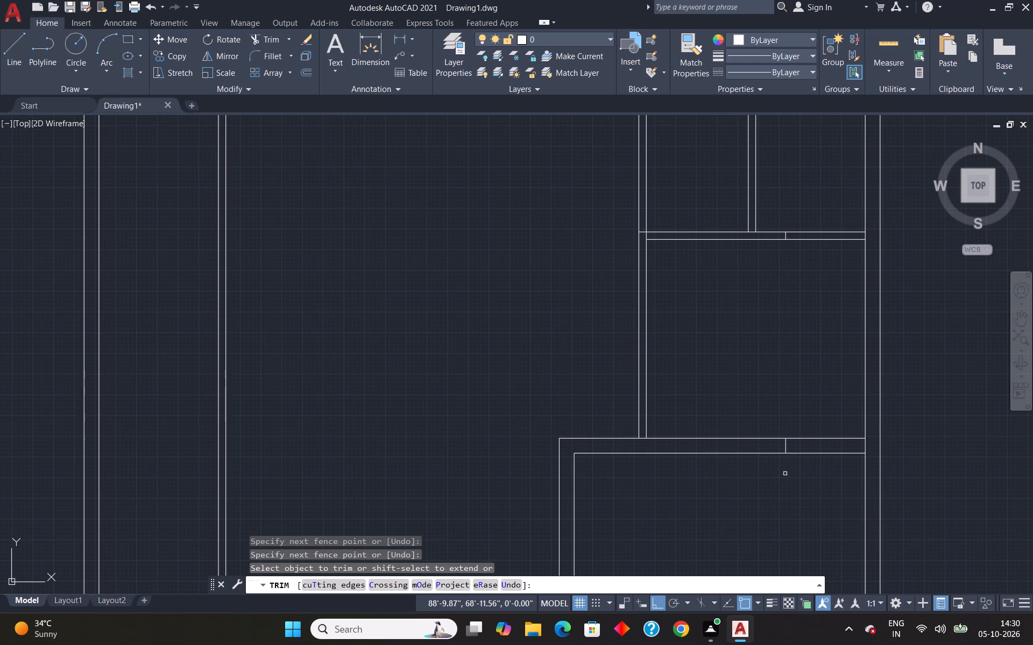
click(784, 447)
click(786, 236)
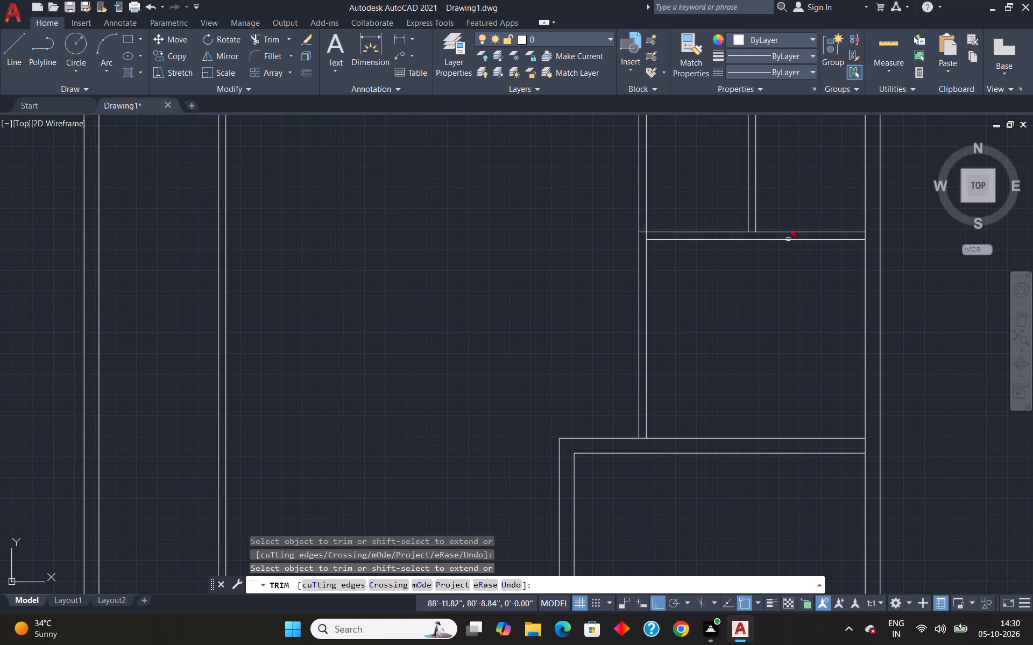
Trim the vertical line out of the 4' strip along the top outer wall and the thickness of the upper horizontal wall.
scroll(788, 239, down, 4)
scroll(824, 168, up, 2)
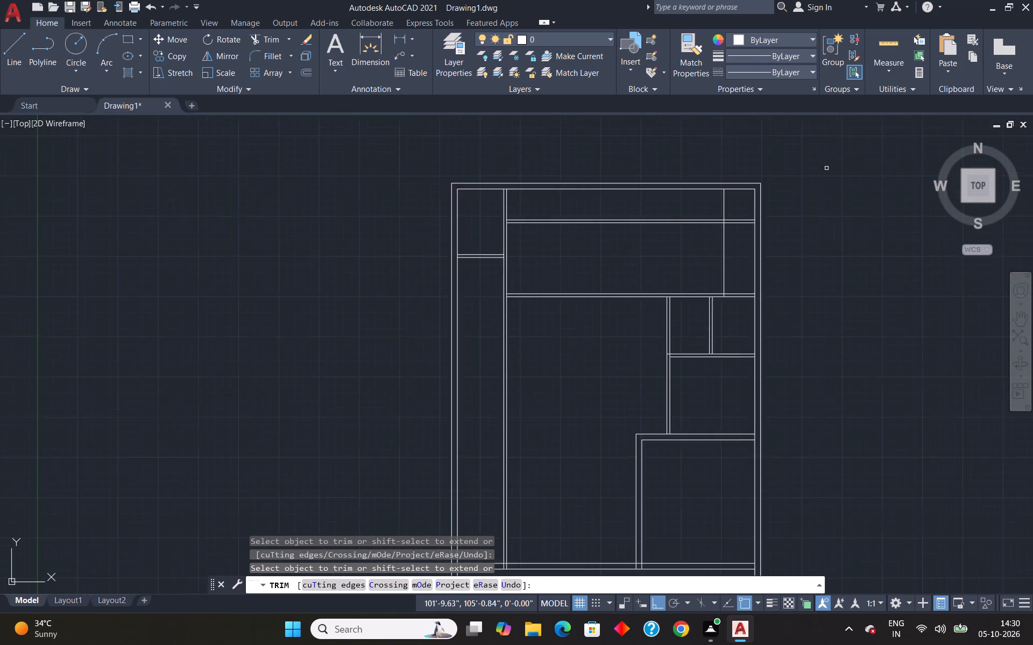
scroll(826, 169, up, 1)
drag(663, 230, 648, 231)
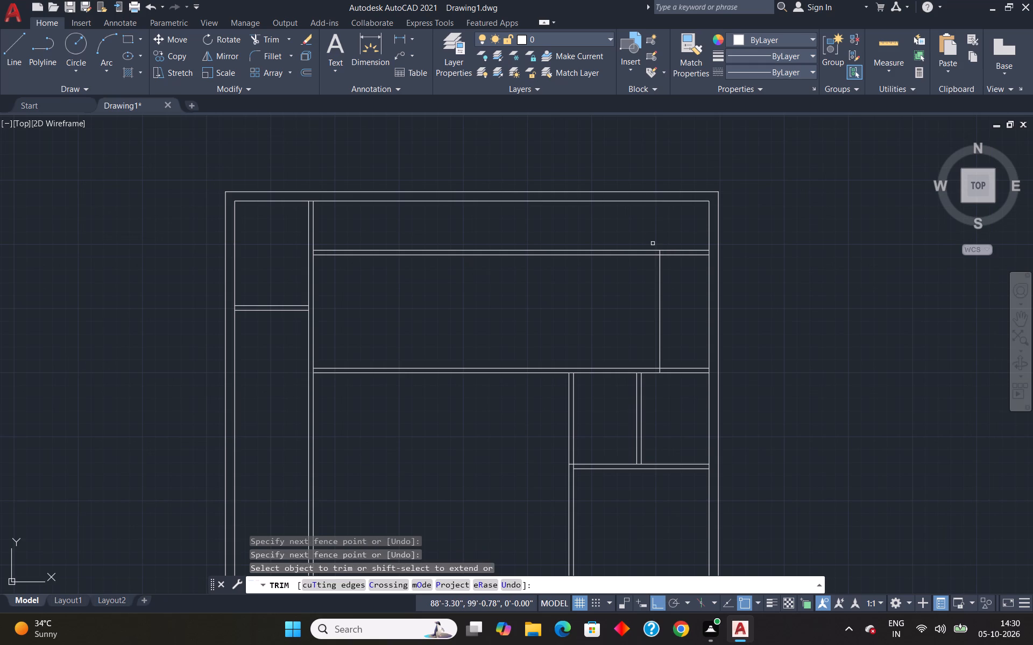
scroll(654, 245, up, 3)
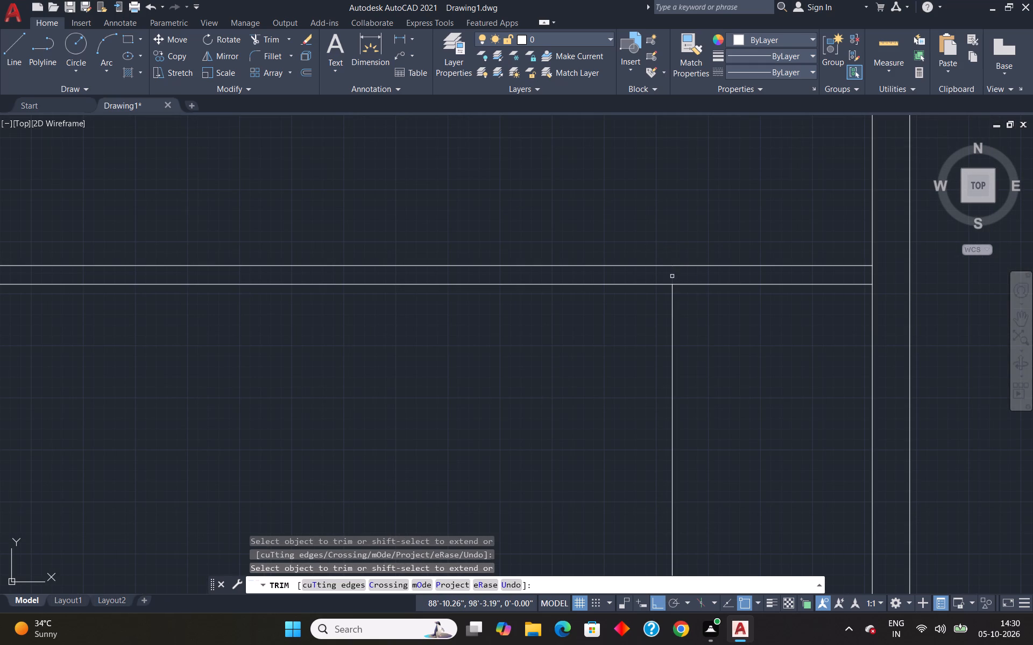
click(672, 276)
scroll(681, 240, down, 3)
key(Escape)
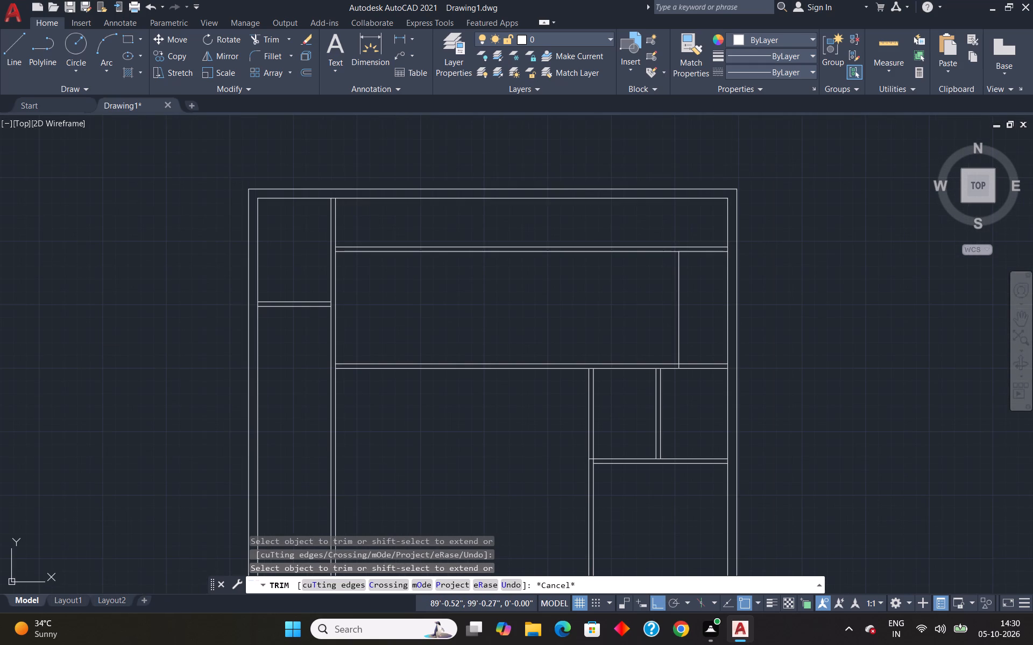
Offset the vertical line between the two horizontal walls 4.5" toward the plan's left side to form a wall.
key(o)
key(Return)
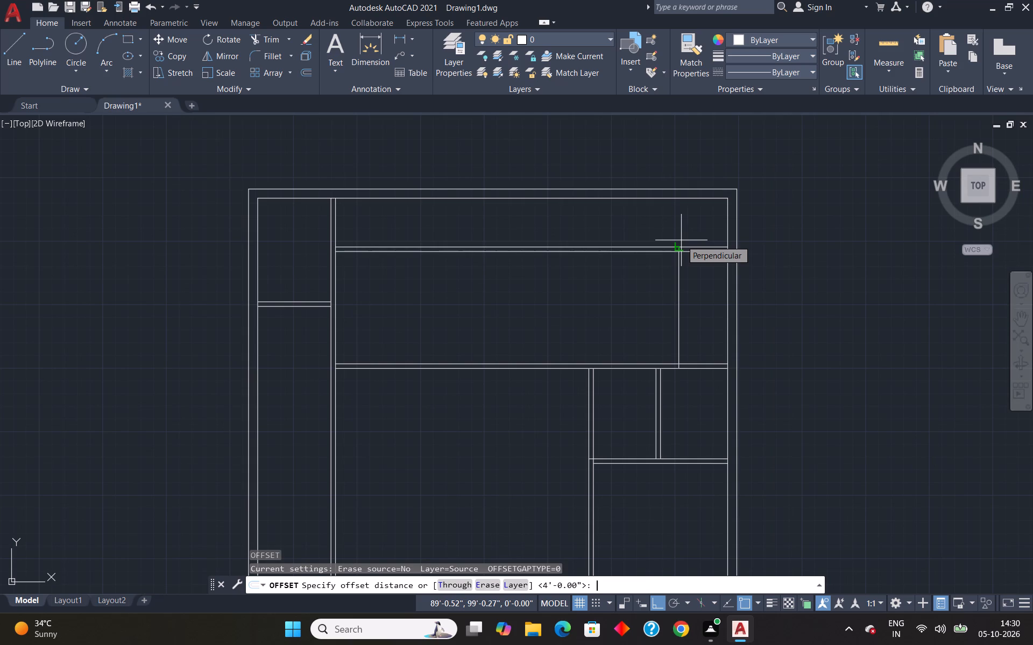
text(4.5")
key(Return)
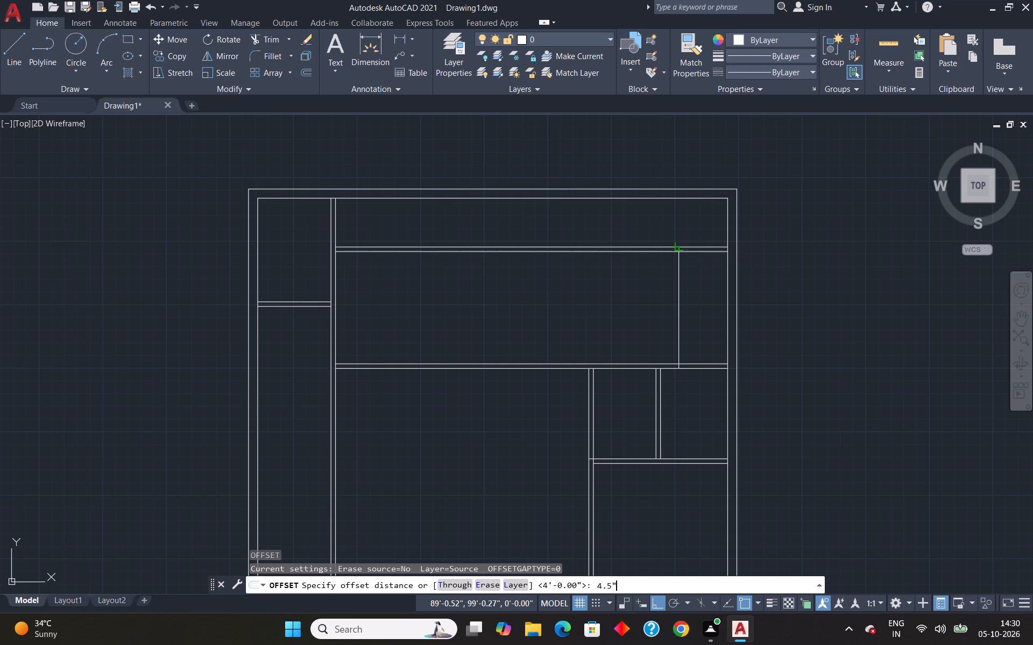
click(677, 284)
click(656, 291)
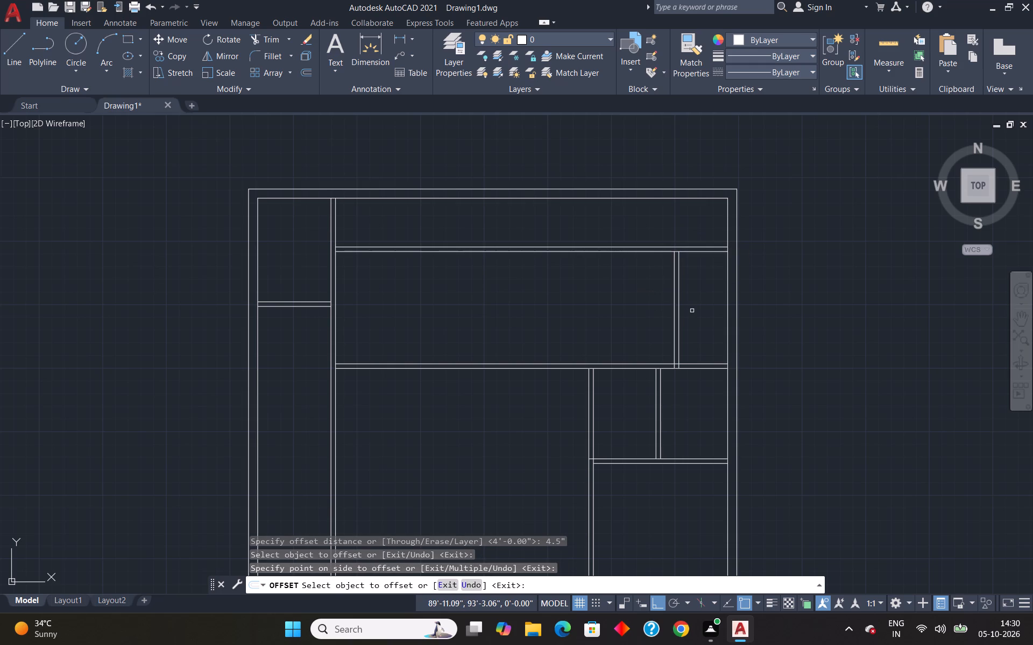
key(Escape)
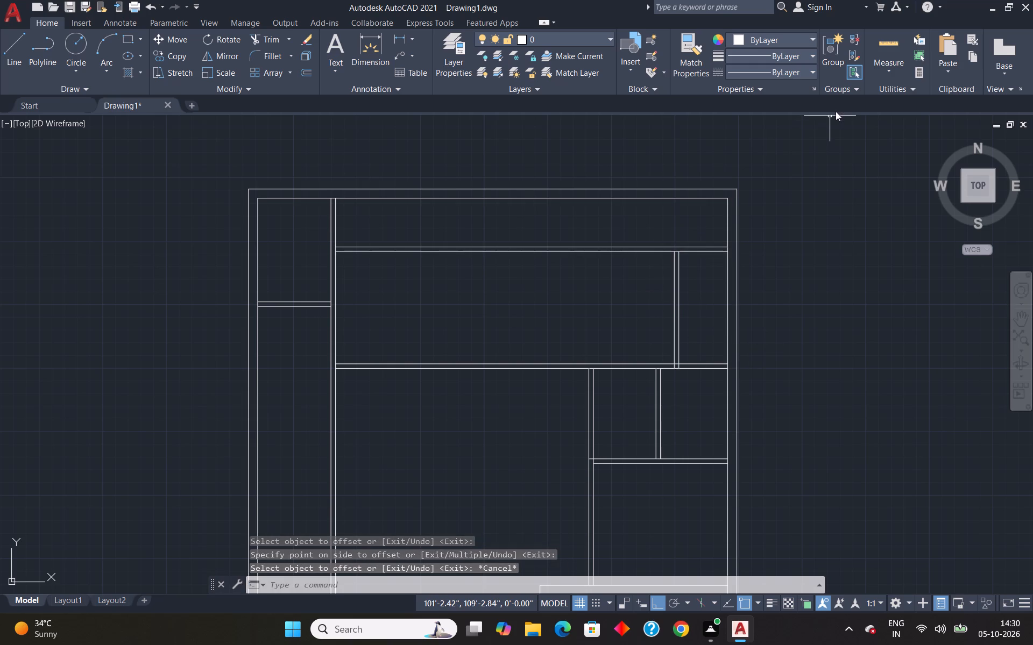
Quick-measure the rooms on both sides of the new 4.5" vertical wall.
click(885, 46)
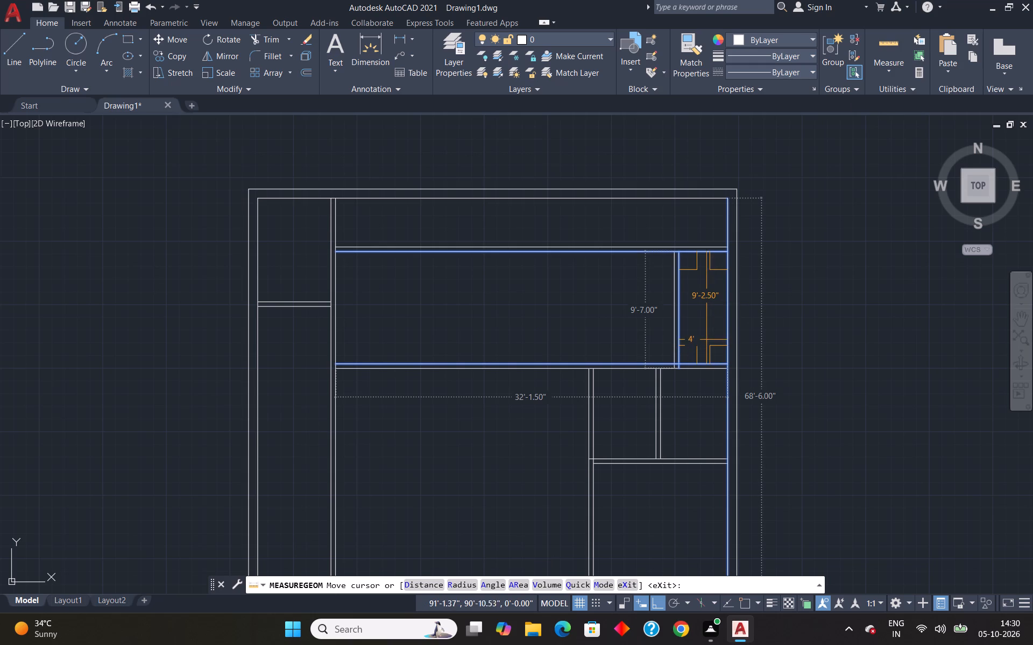
key(Escape)
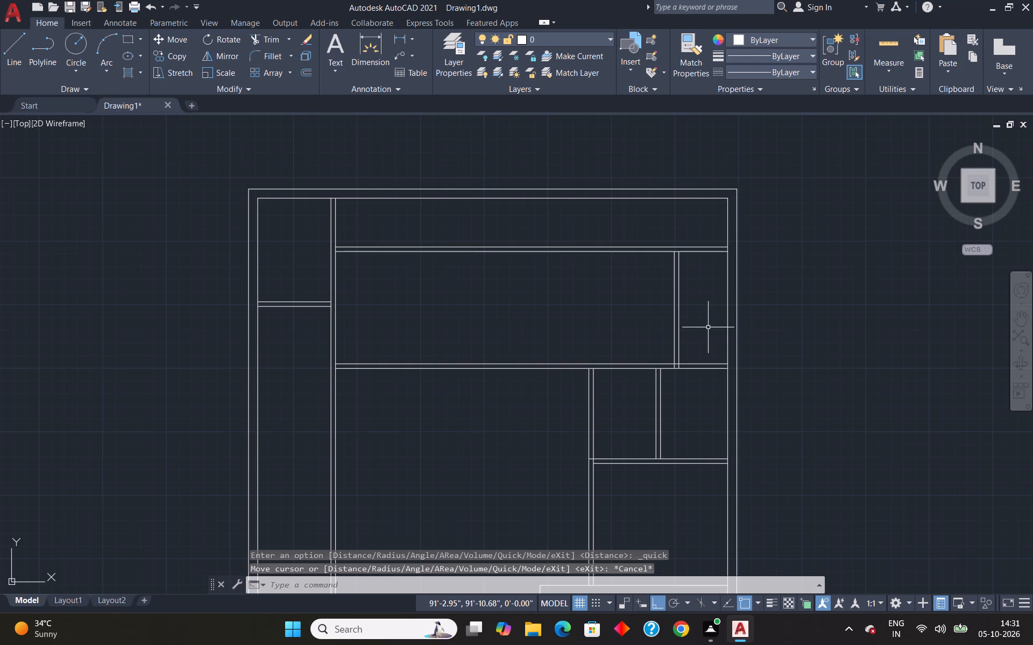
scroll(717, 296, up, 1)
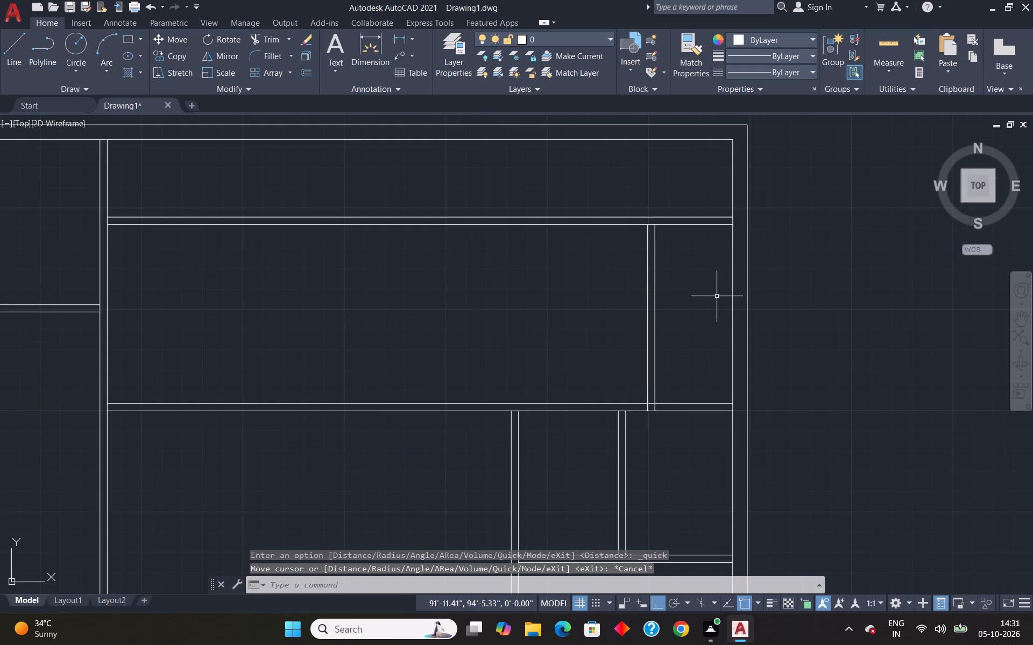
click(878, 44)
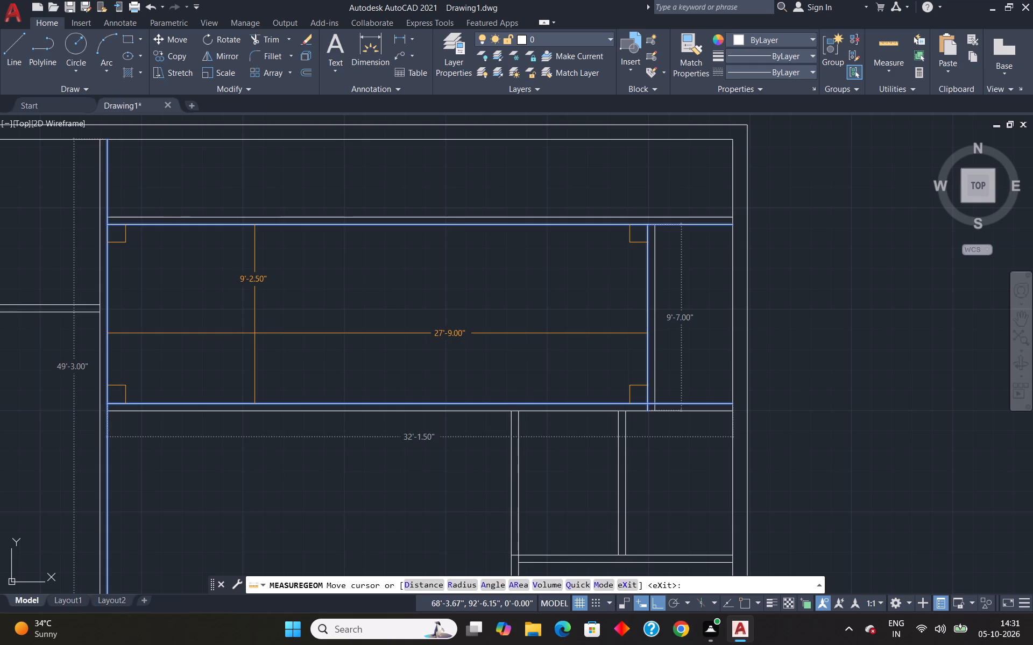
key(Escape)
Move both lines of the new vertical wall 1' toward the plan's left side.
click(656, 364)
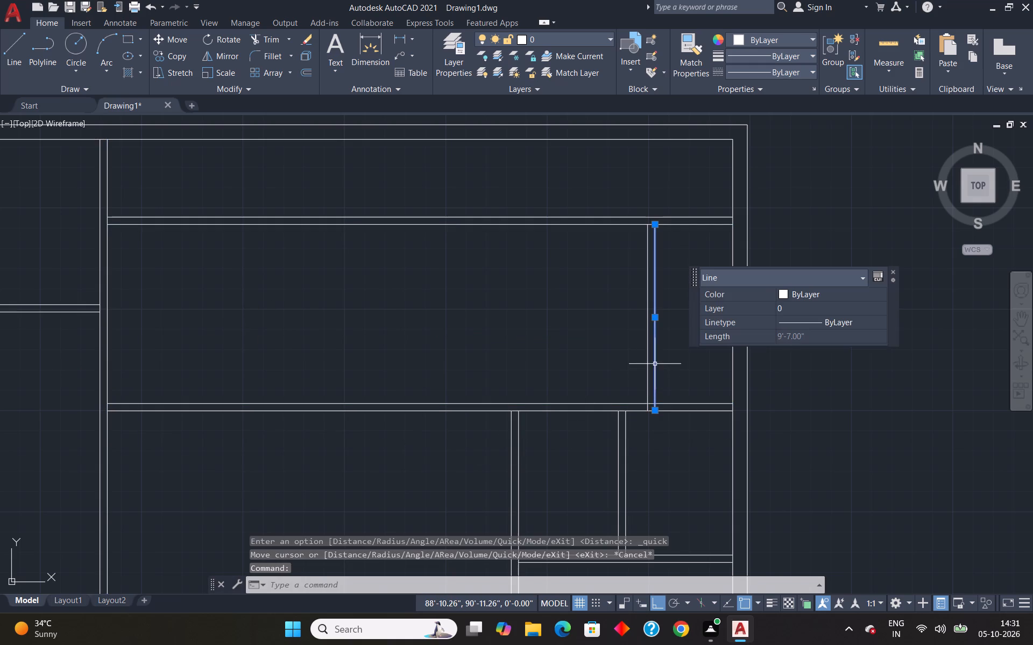
click(648, 354)
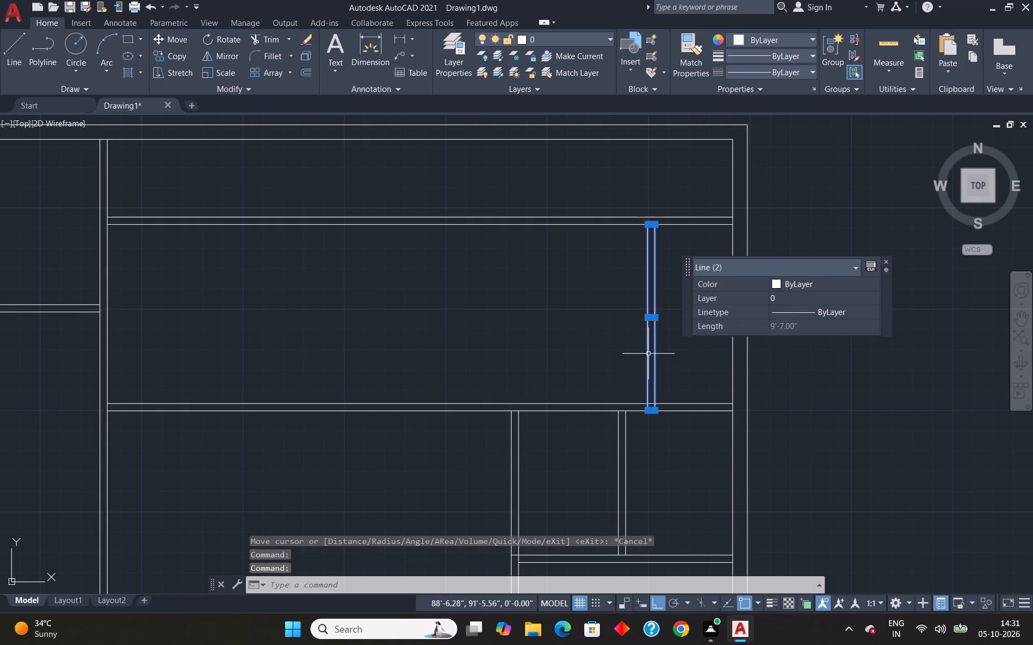
key(m)
key(Return)
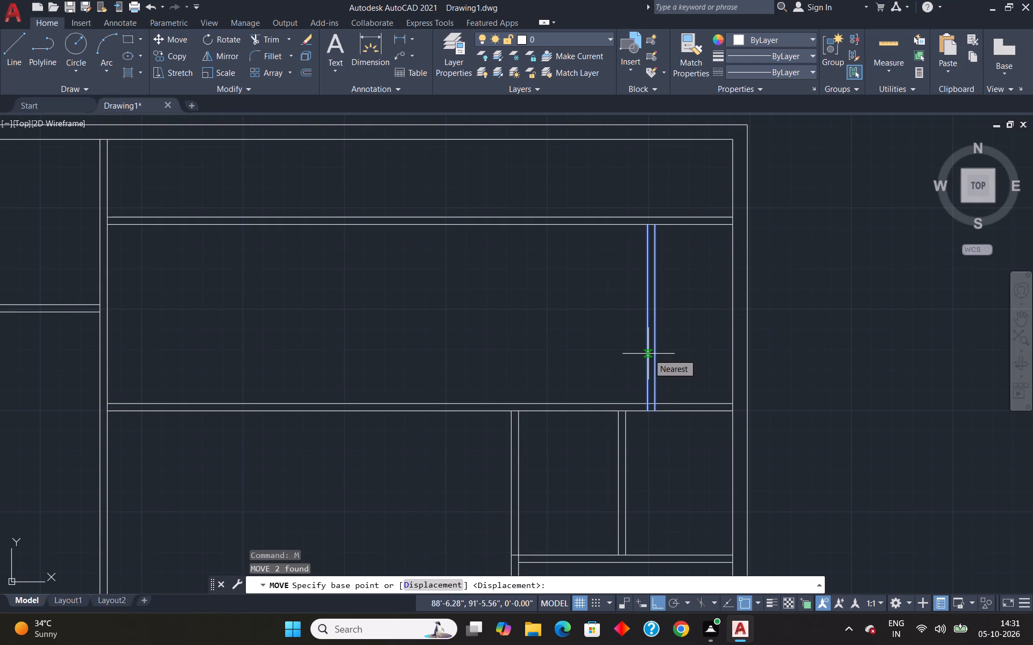
text(1')
key(Return)
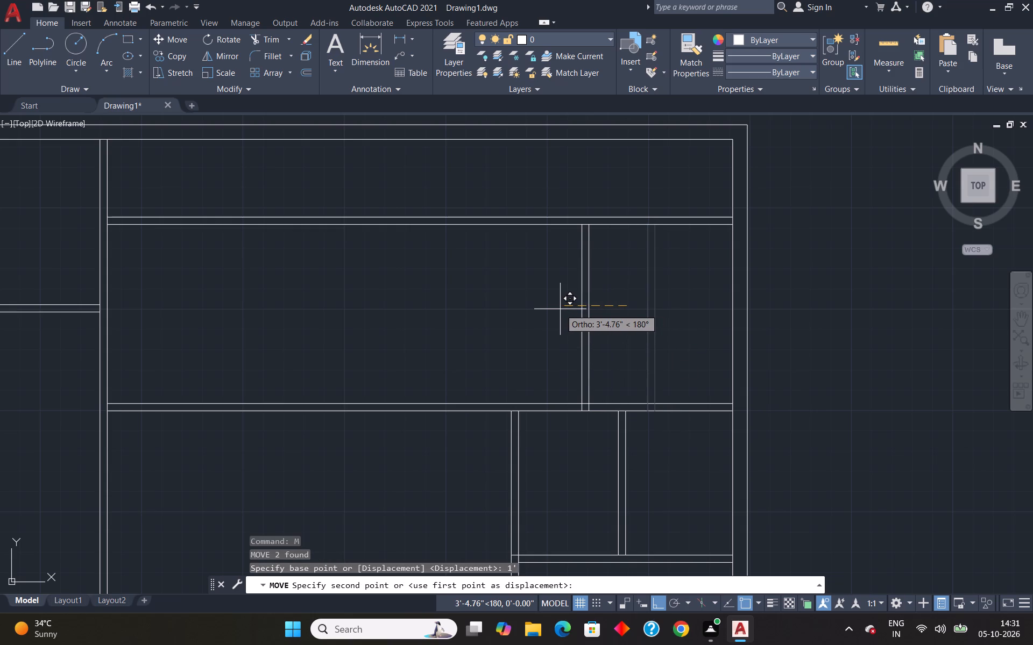
text(1')
key(Return)
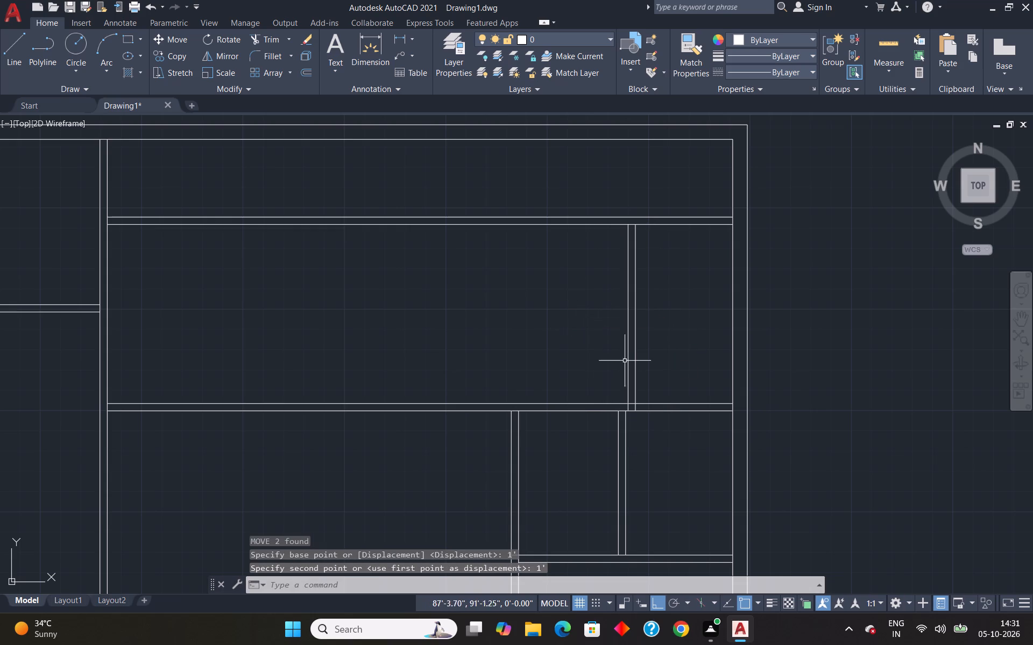
Trim the moved wall's two lines out of the thickness of the lower horizontal wall.
scroll(655, 414, up, 3)
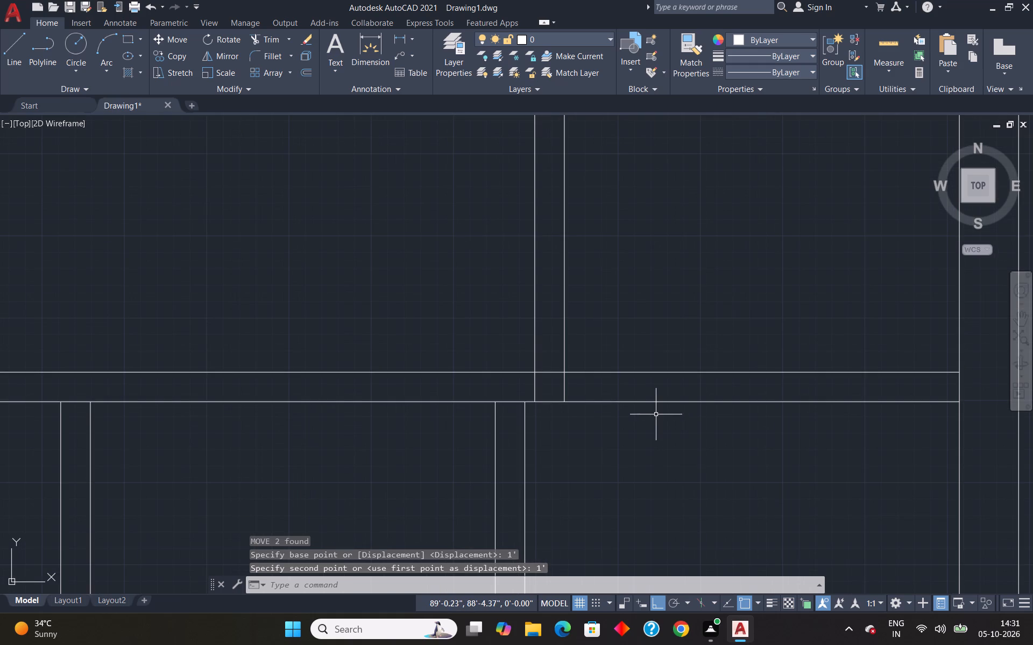
text(tr)
key(Return)
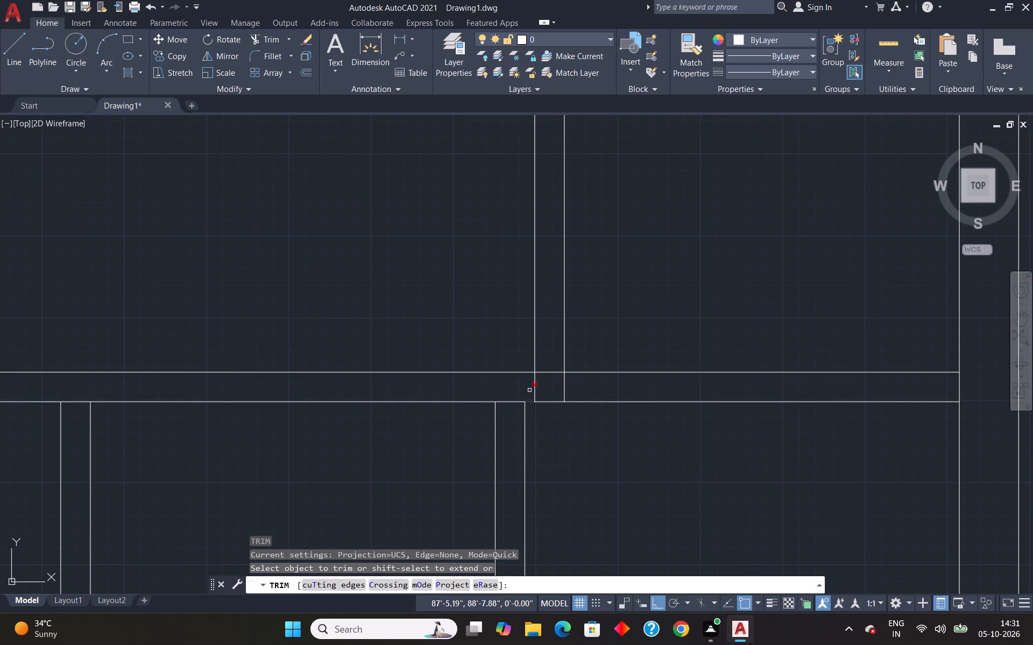
drag(526, 385, 576, 385)
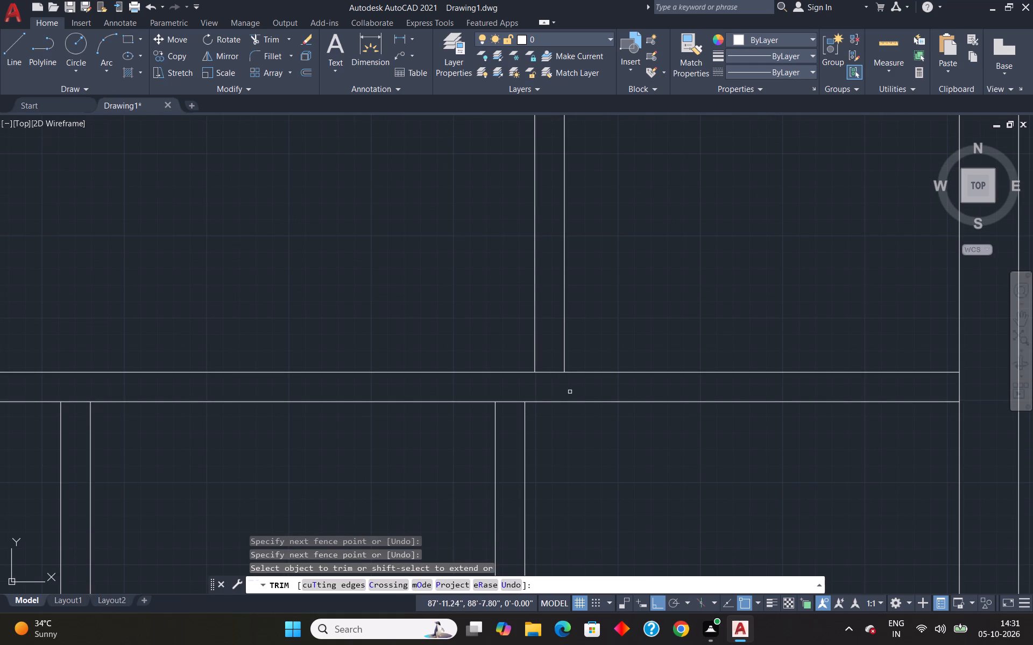
key(Escape)
Quick-measure the large room to the left of the moved vertical wall.
scroll(722, 377, down, 5)
scroll(747, 318, up, 2)
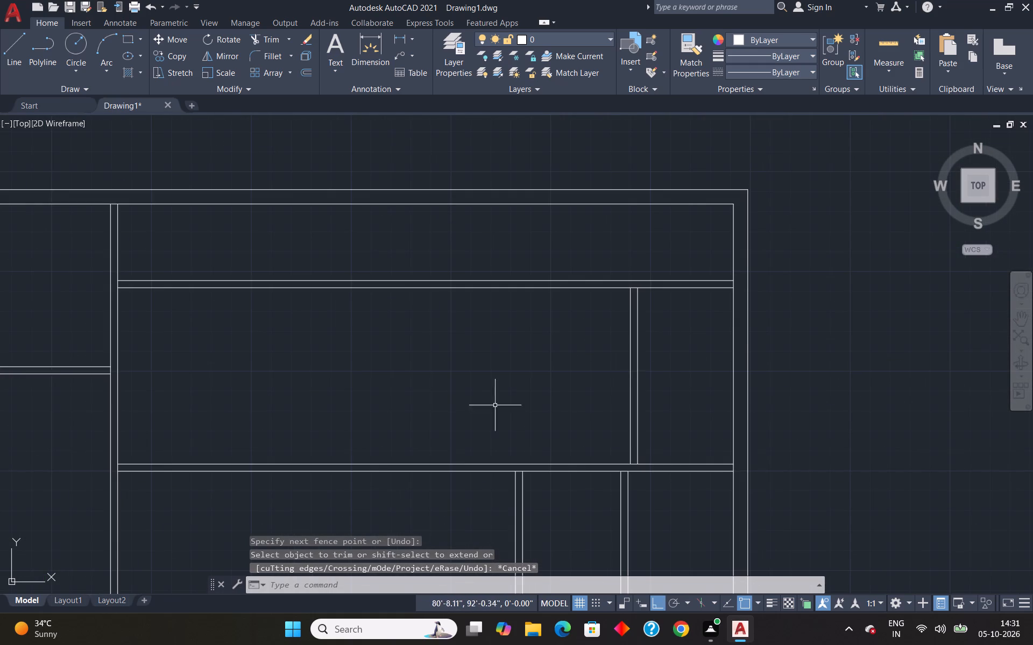
click(897, 48)
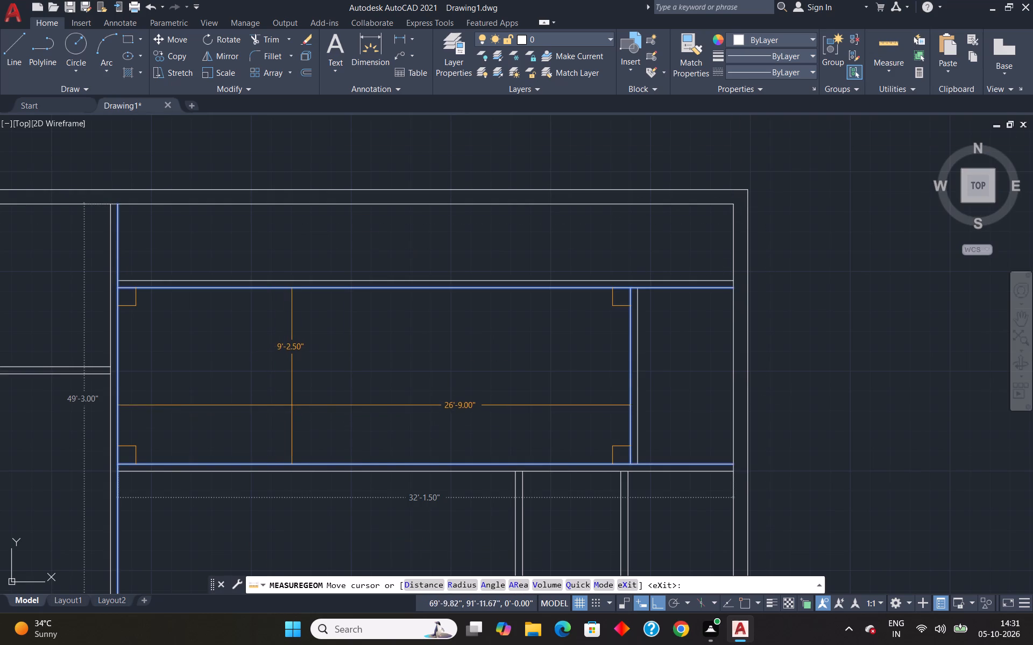
key(Escape)
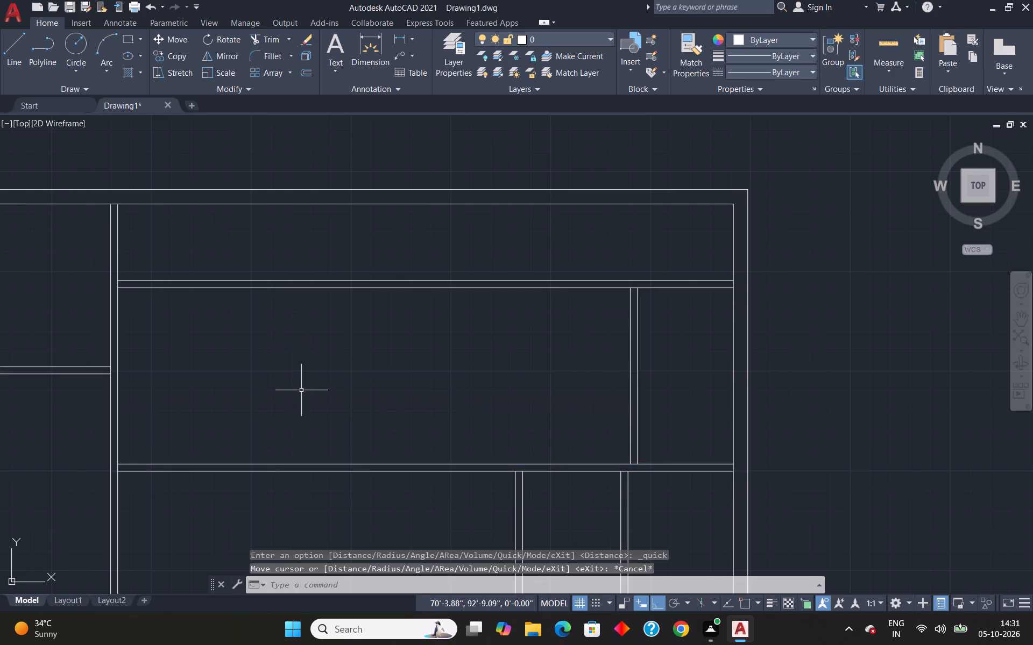
scroll(327, 354, down, 3)
scroll(278, 364, up, 3)
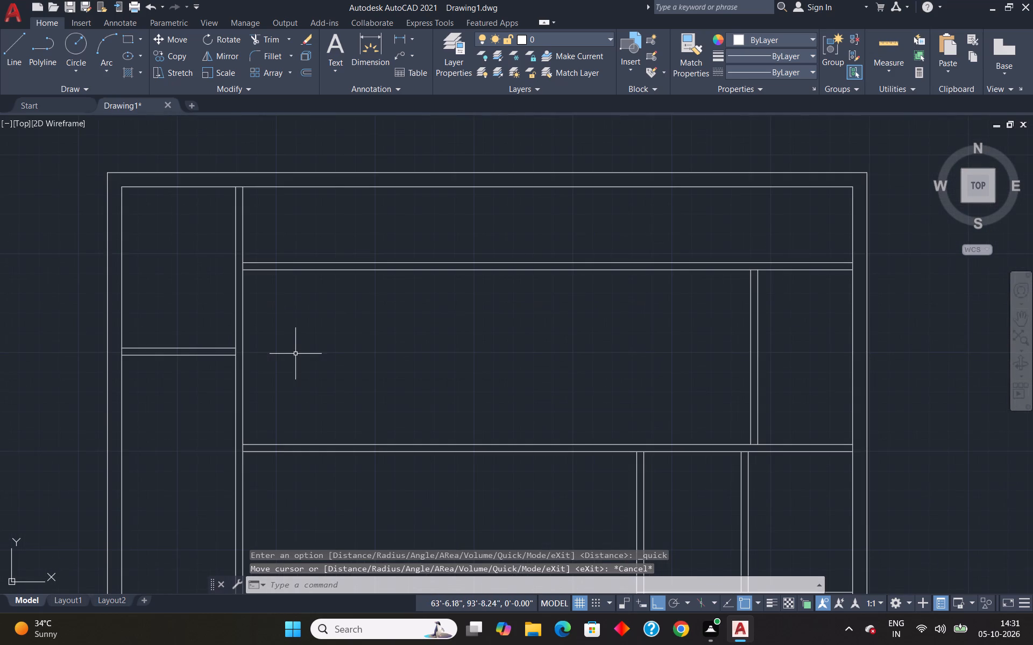
scroll(300, 345, down, 2)
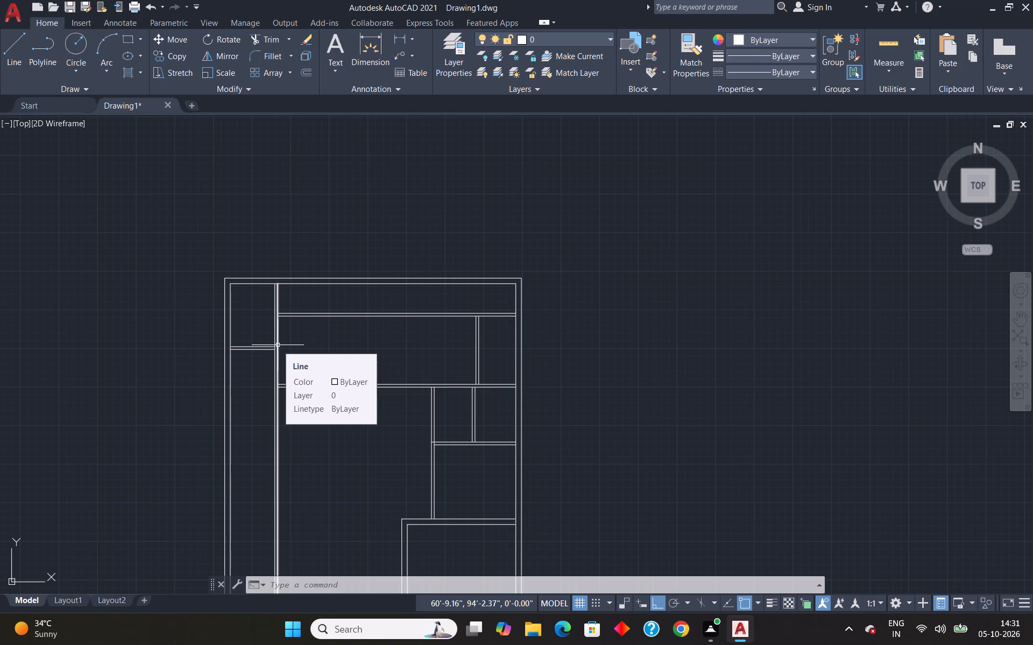
click(886, 41)
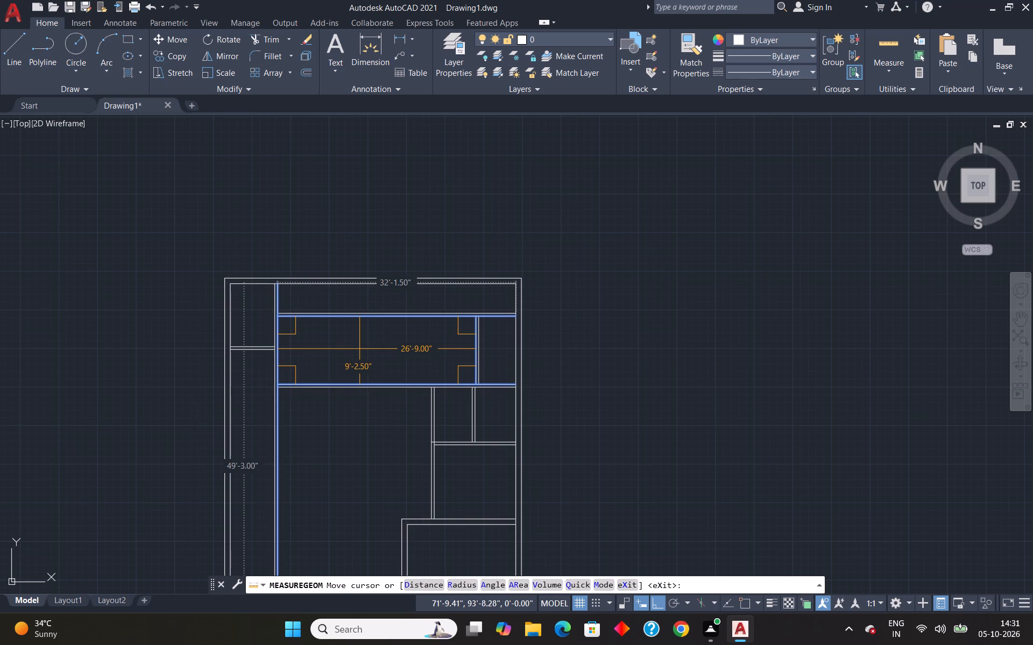
key(Escape)
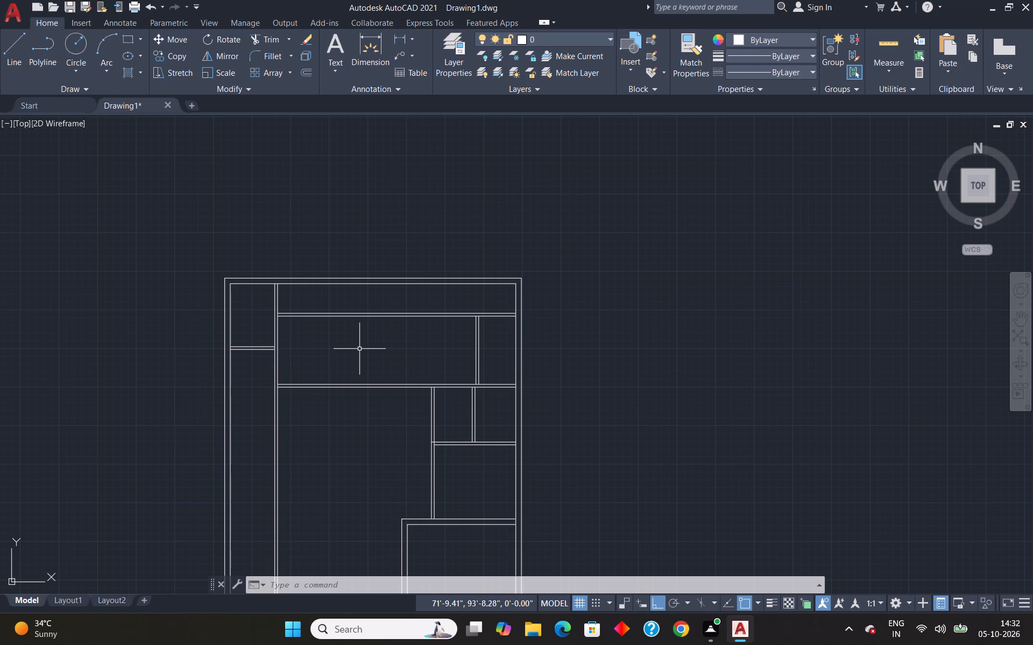
Offset the left line of the moved vertical wall 12'8" to the left, into the large room.
key(o)
key(Return)
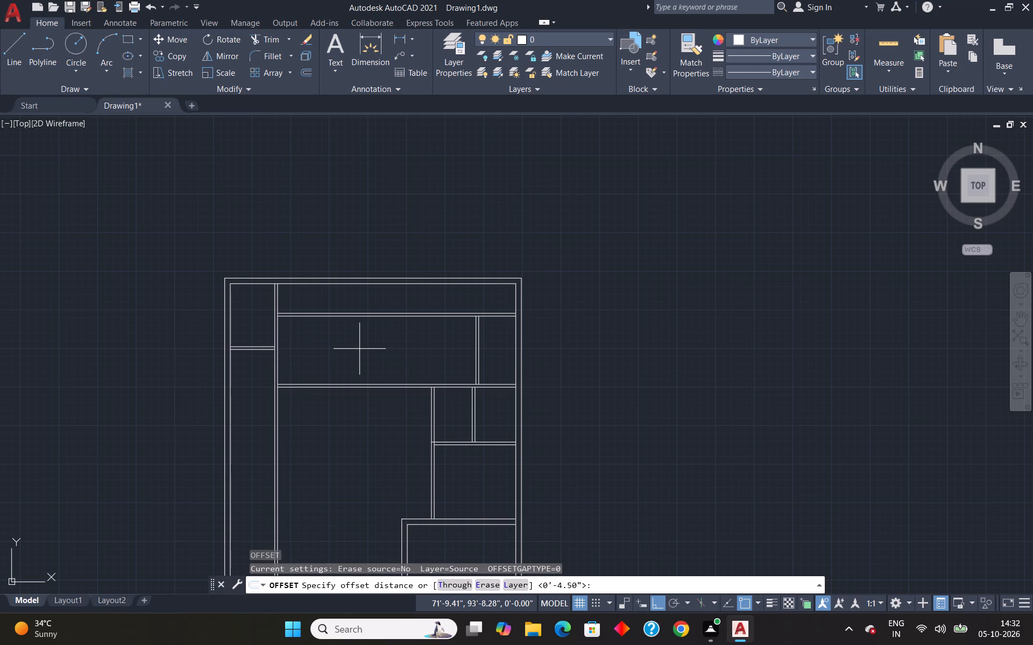
text(12'8")
key(Return)
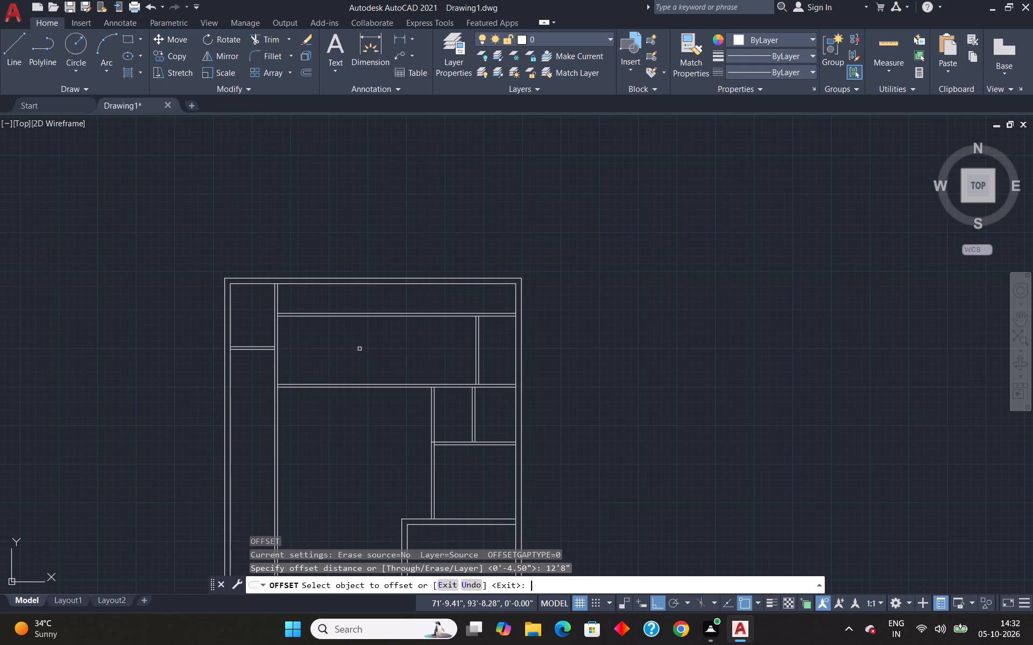
click(476, 367)
click(394, 370)
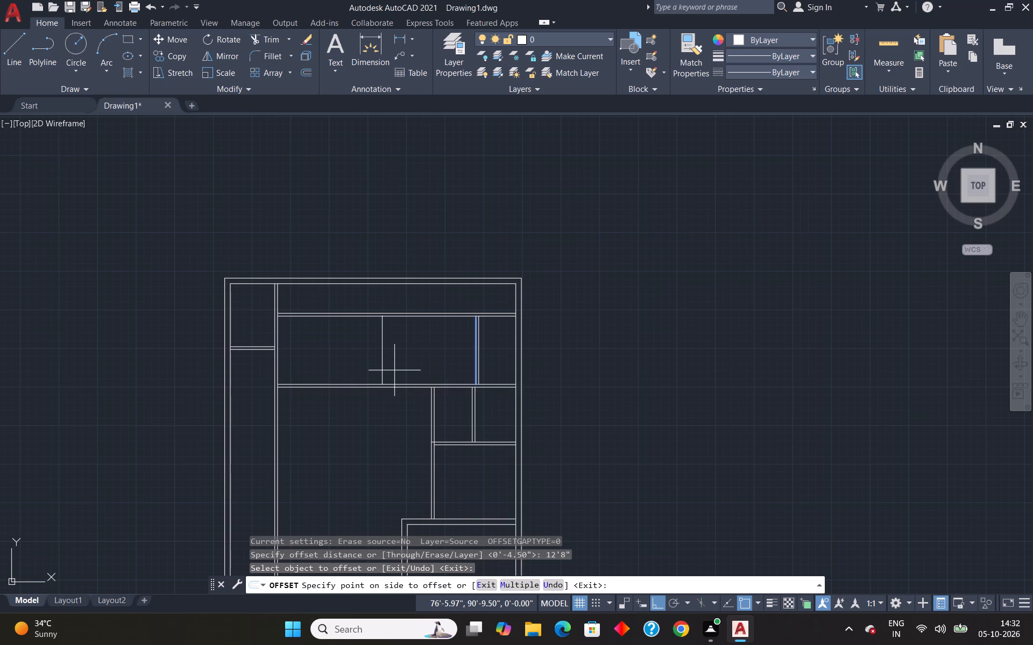
key(Escape)
Offset the new dividing line 4.5" to the left to give the partition its thickness.
key(o)
key(Return)
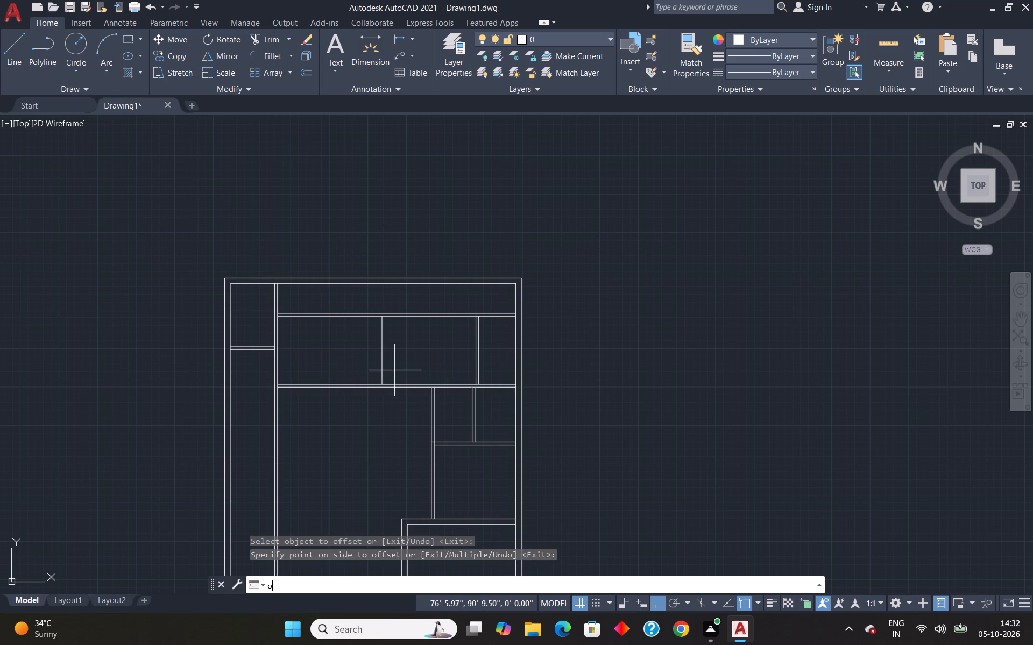
text(4.5")
key(Return)
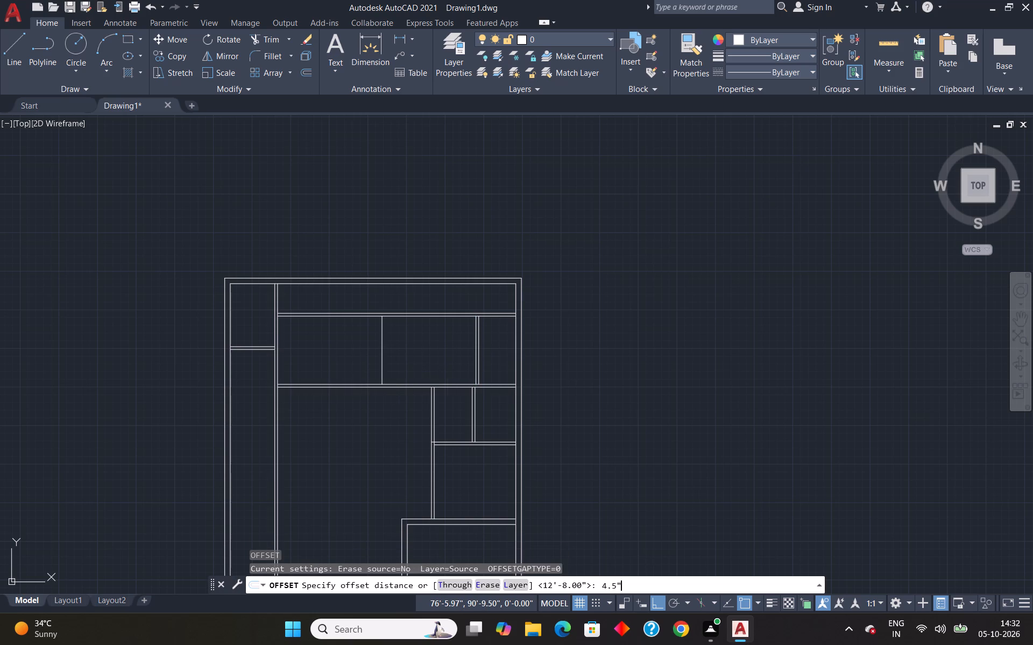
click(381, 360)
click(358, 359)
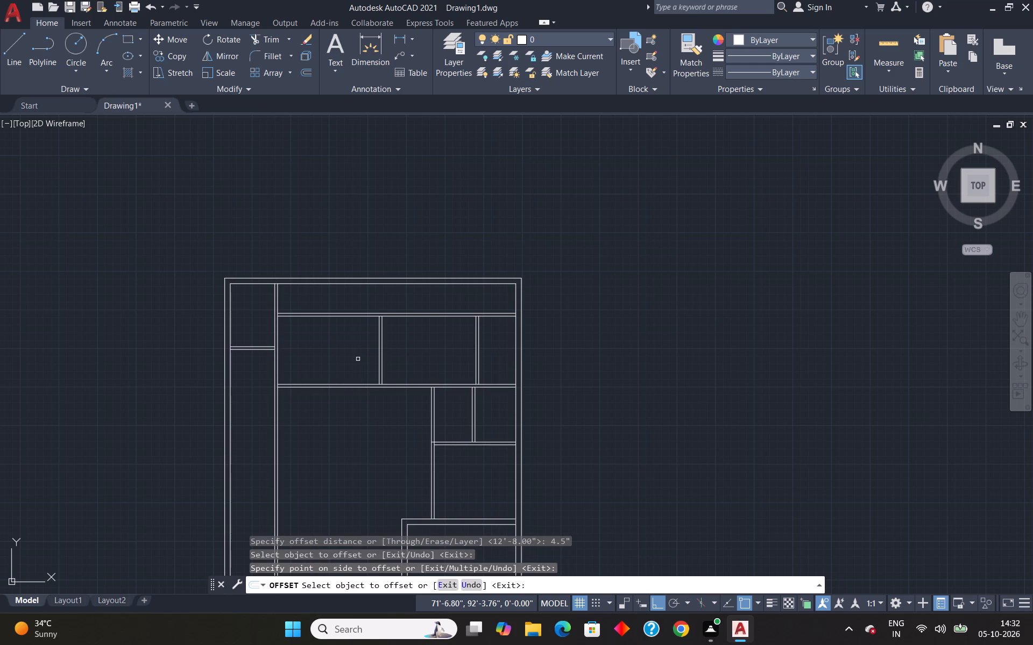
key(Escape)
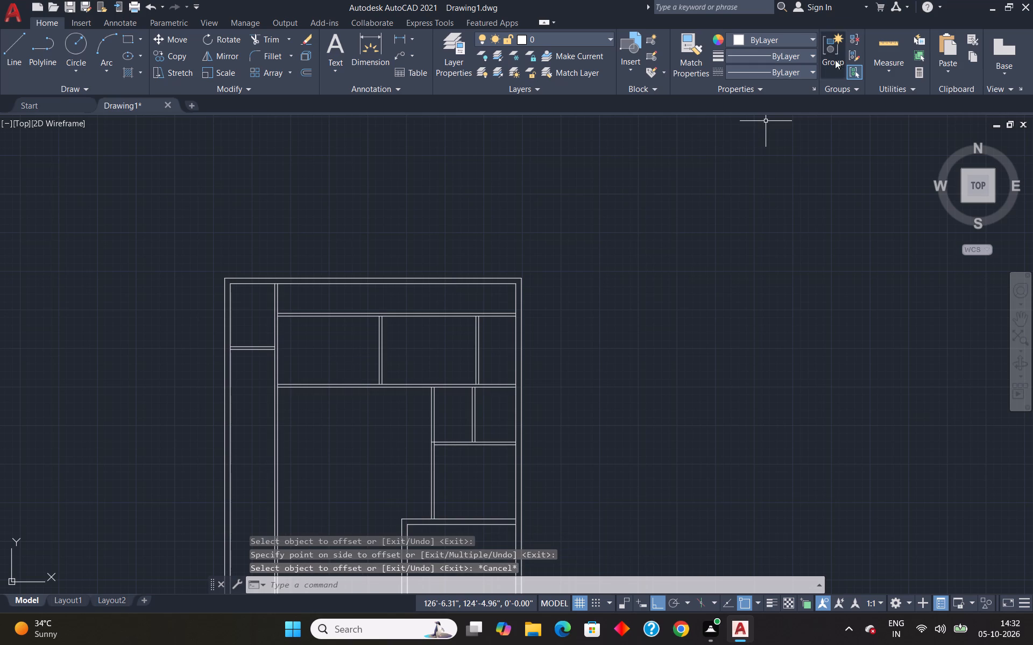
Quick-measure the room to the left of the new 4.5" partition.
click(887, 48)
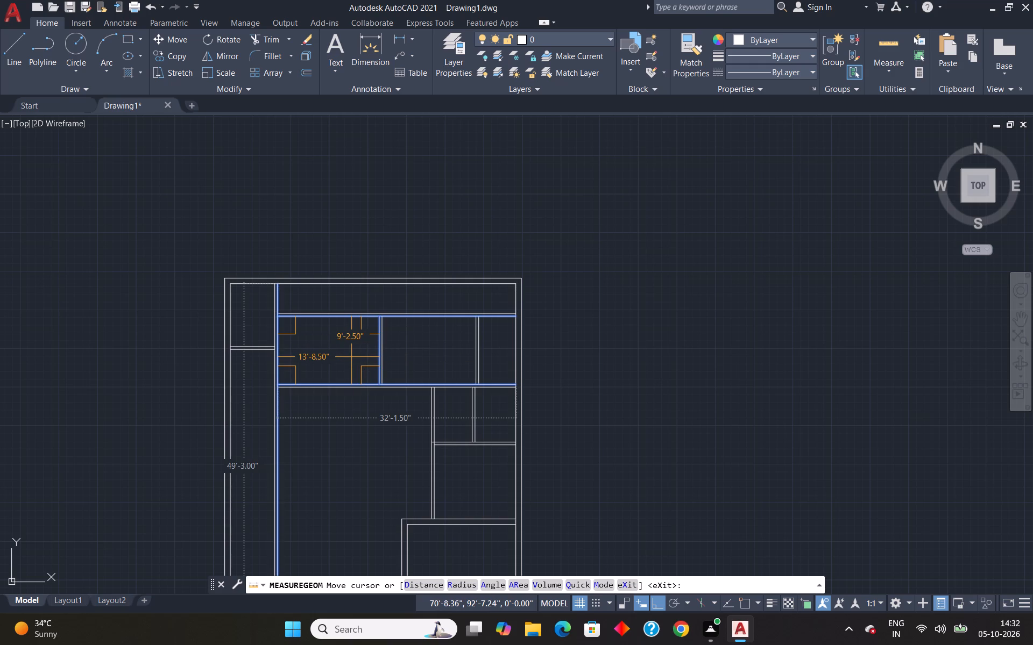
key(Escape)
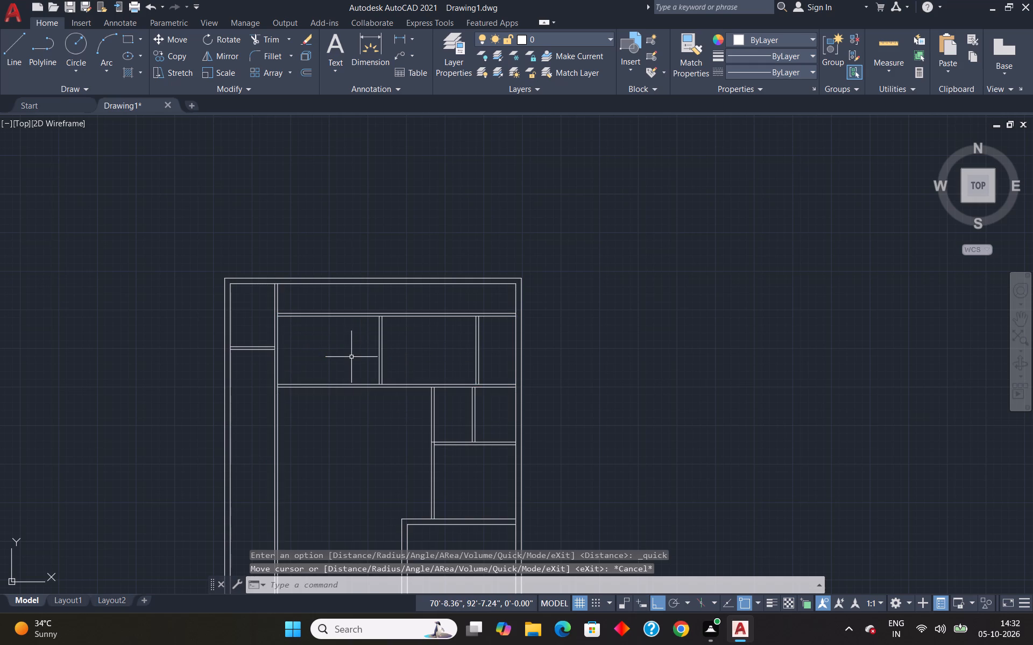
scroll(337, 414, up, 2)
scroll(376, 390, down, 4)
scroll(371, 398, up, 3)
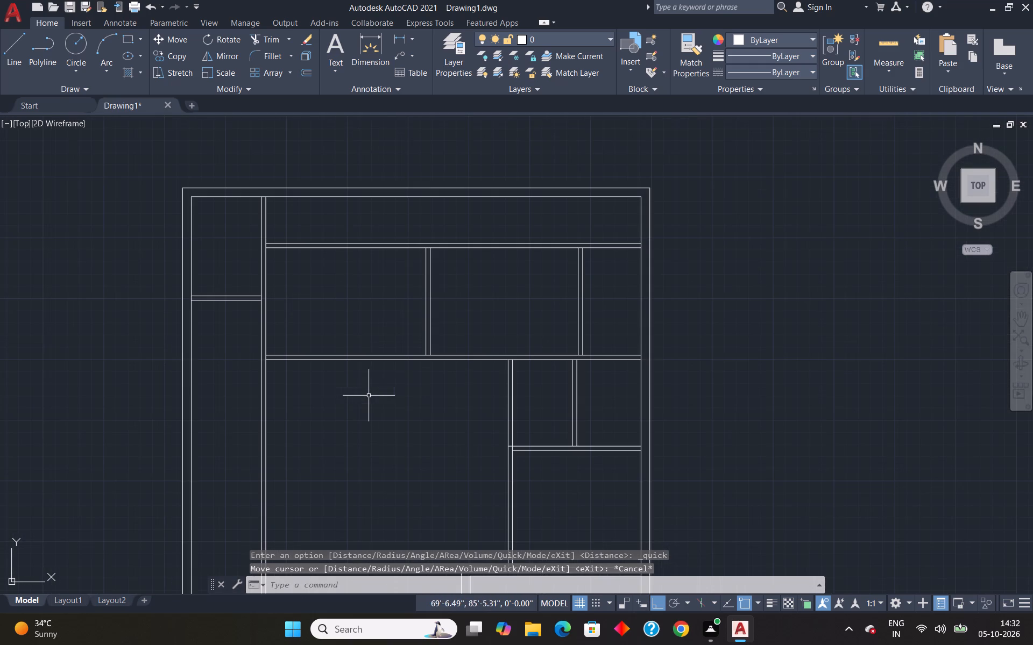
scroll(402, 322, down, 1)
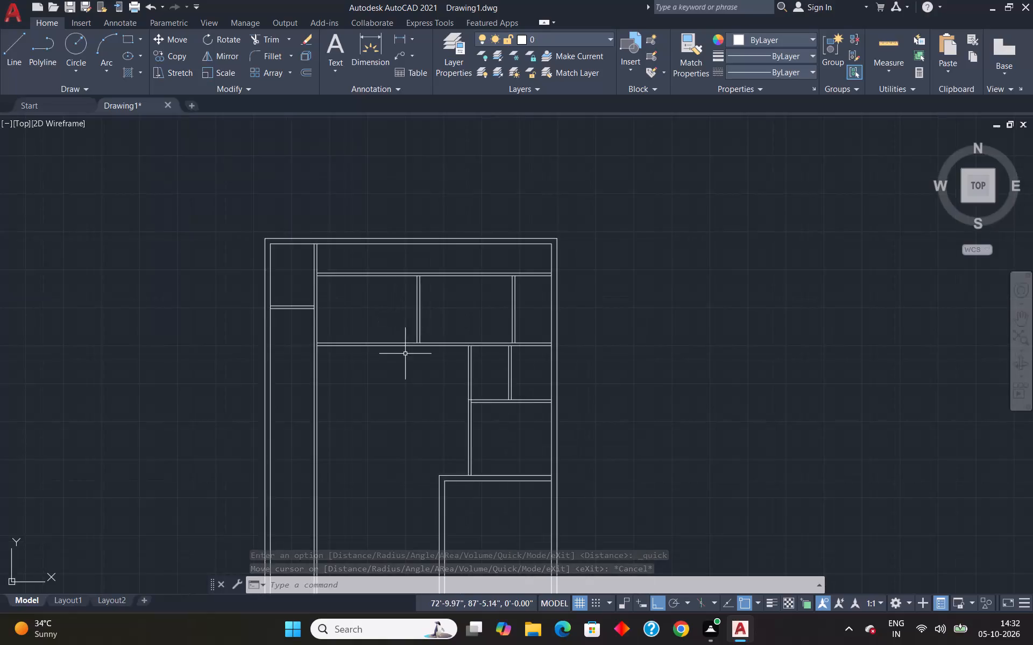
Move the left line of the 4.5" partition between the two large rooms in the upper row 6" to the left.
scroll(405, 354, down, 1)
scroll(412, 338, up, 3)
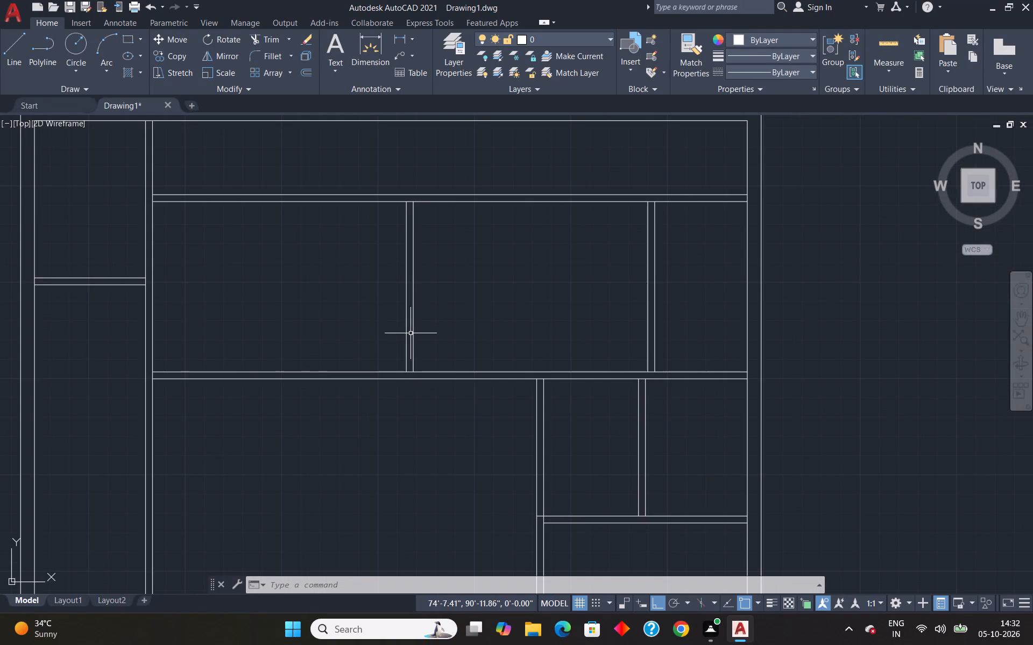
scroll(418, 334, down, 3)
scroll(417, 326, up, 3)
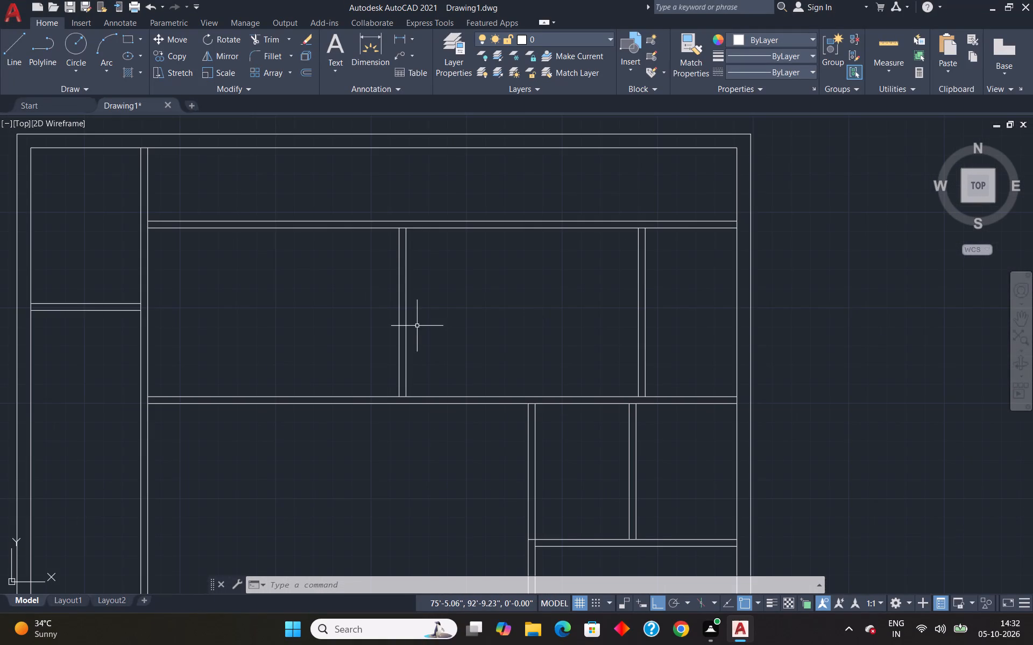
click(398, 385)
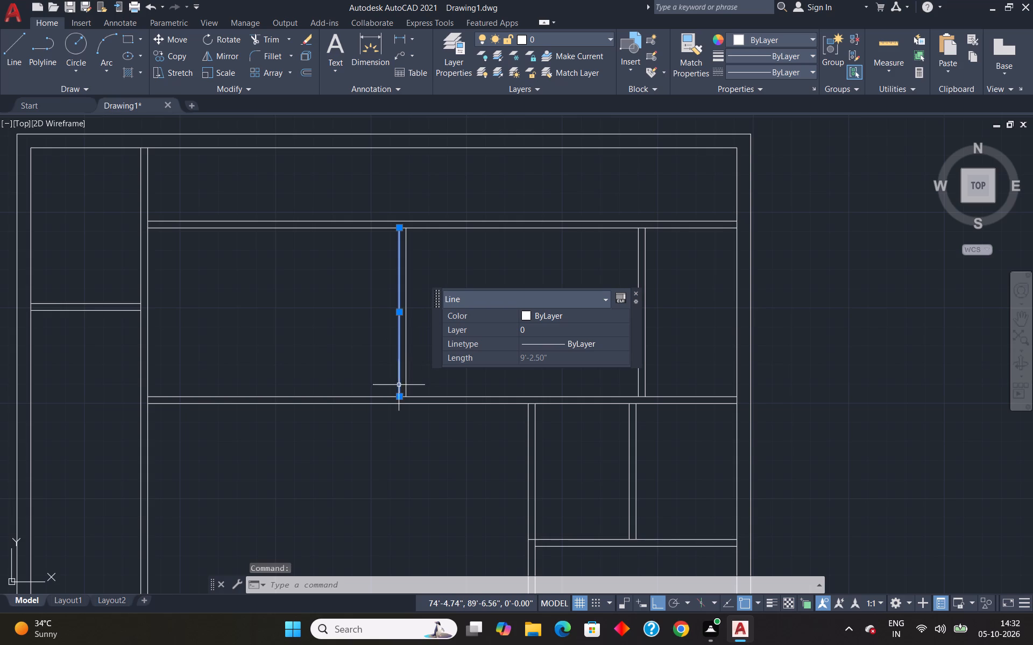
key(m)
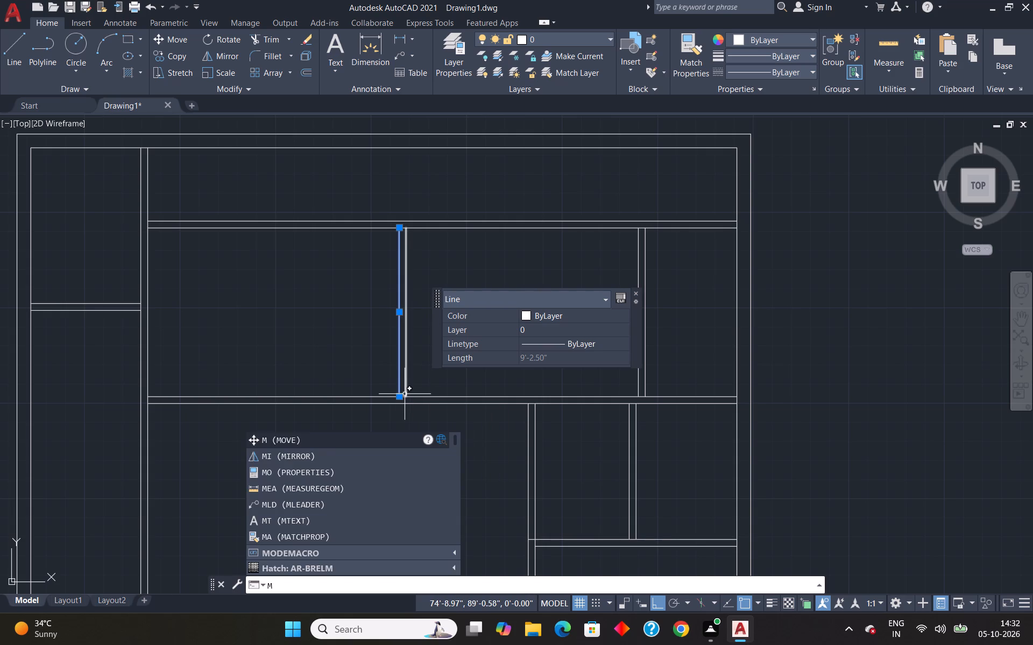
key(Return)
scroll(406, 395, up, 2)
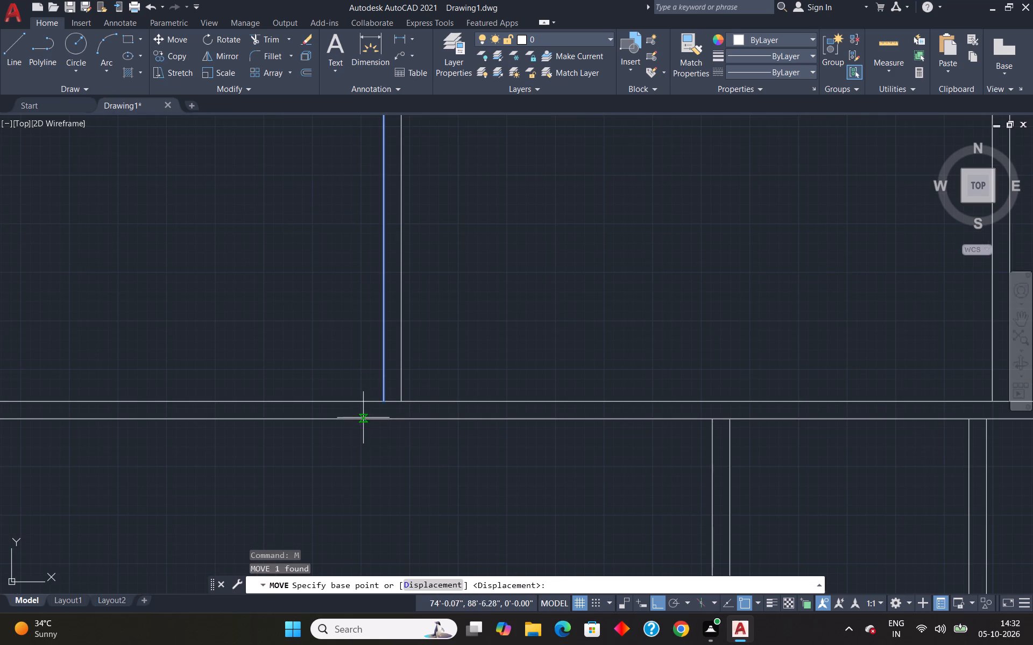
click(385, 402)
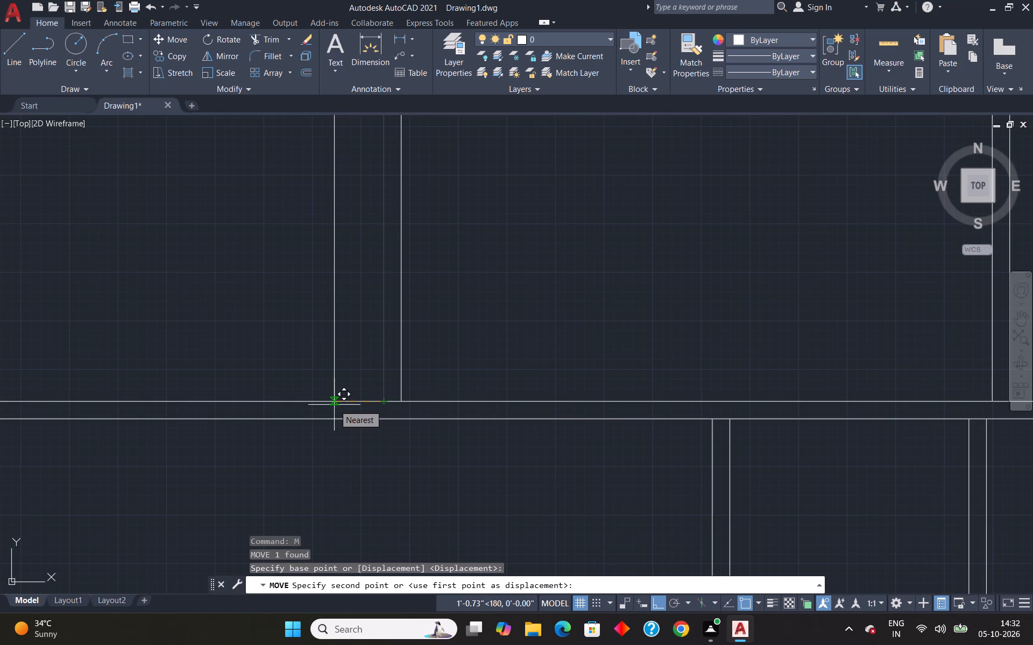
text(6")
key(Return)
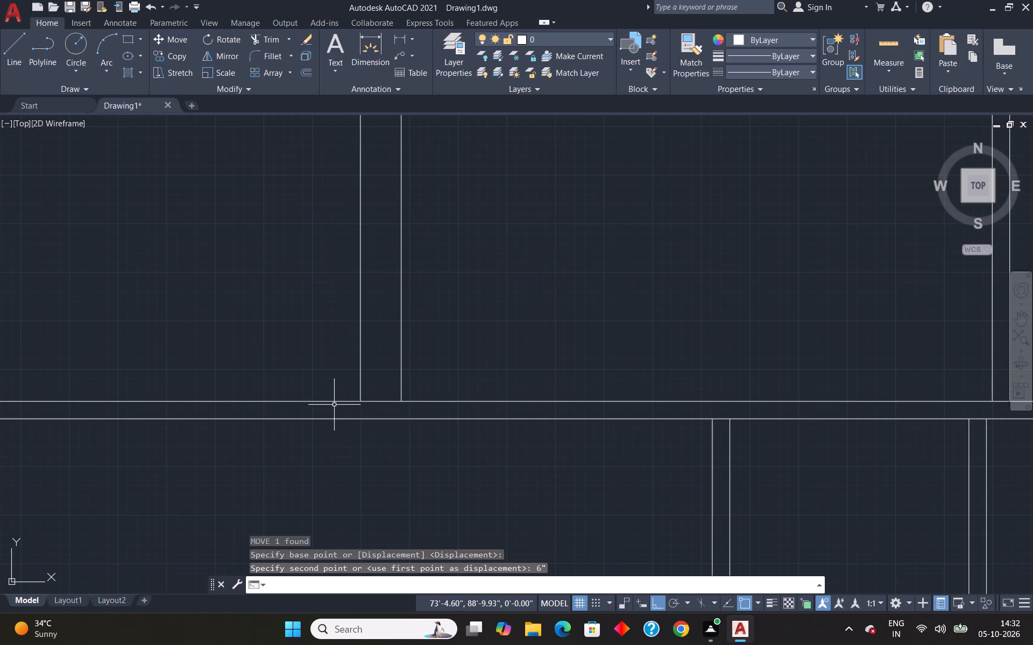
Move the right line of the same partition 6" to the left.
click(400, 385)
key(m)
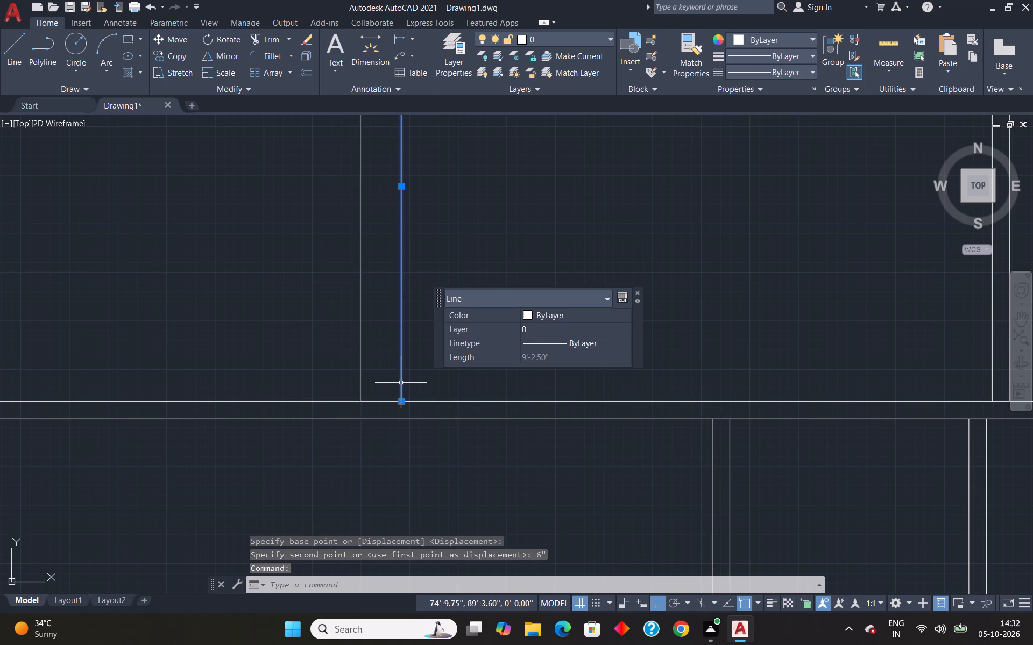
key(Return)
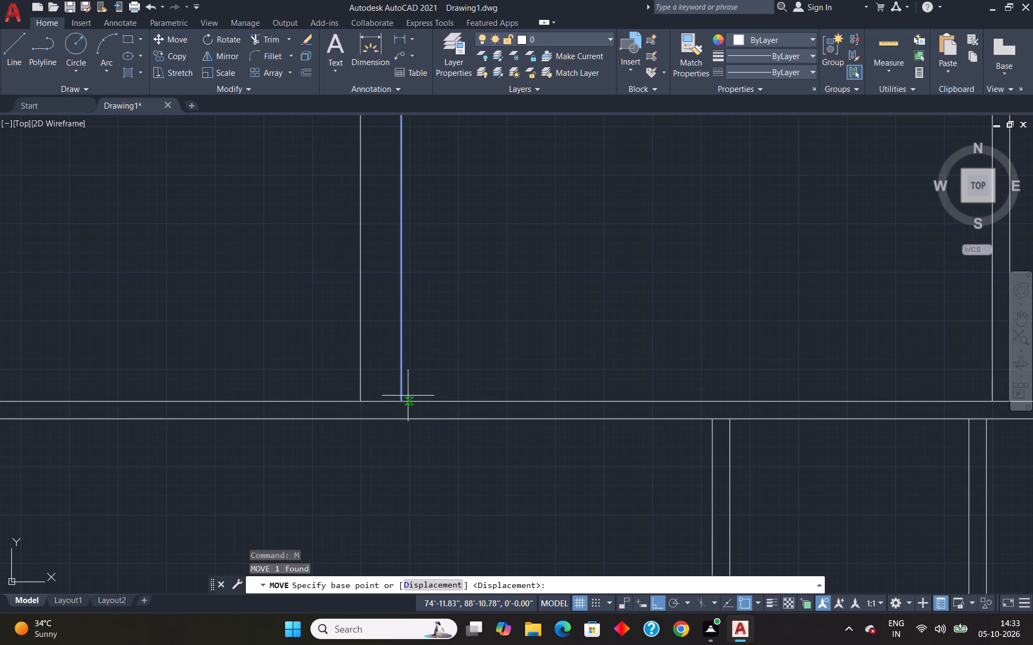
click(399, 399)
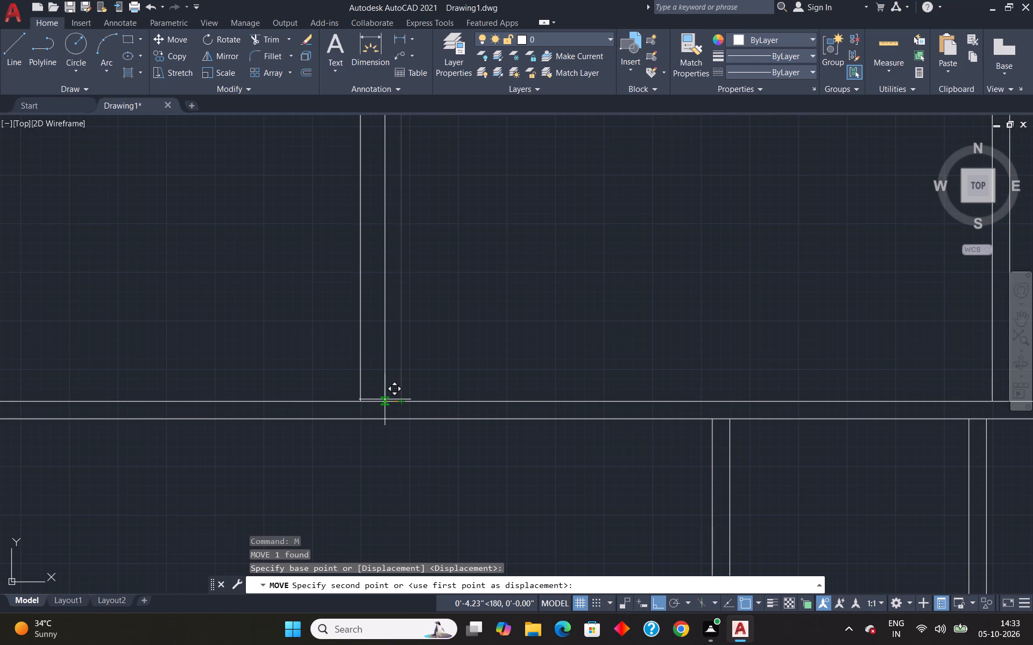
text(6")
key(Return)
Quick-measure the rooms on both sides of the moved partition.
scroll(385, 399, up, 1)
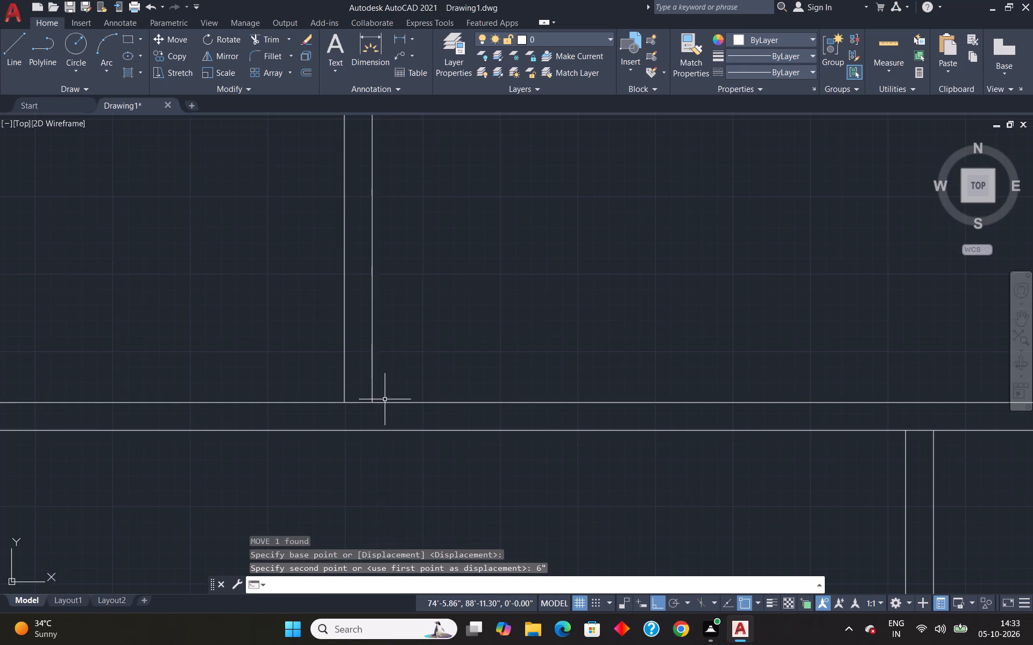
scroll(385, 399, down, 4)
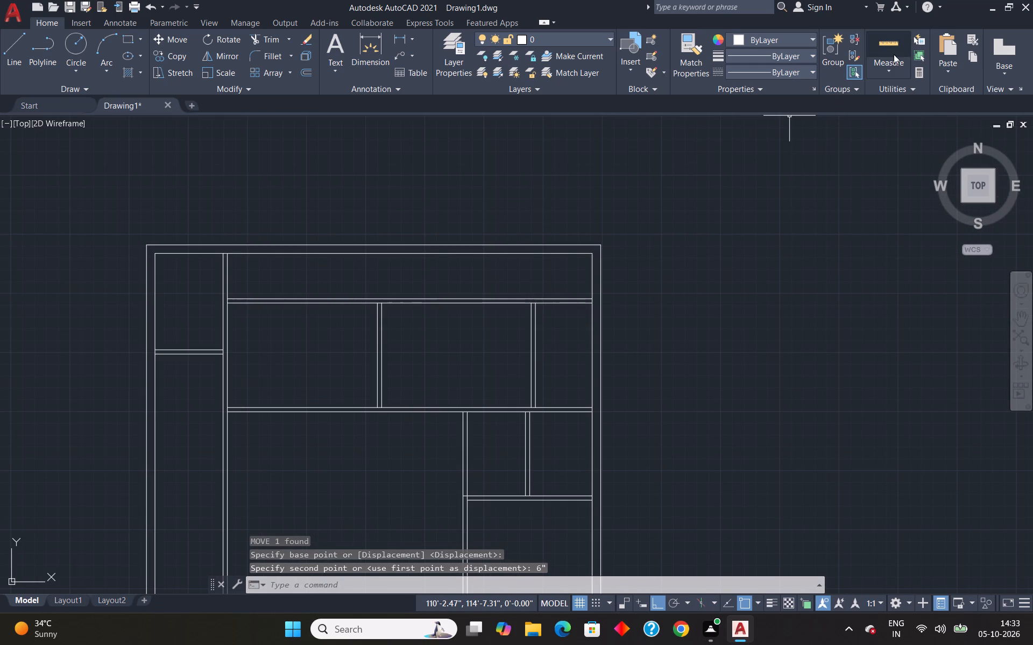
click(892, 51)
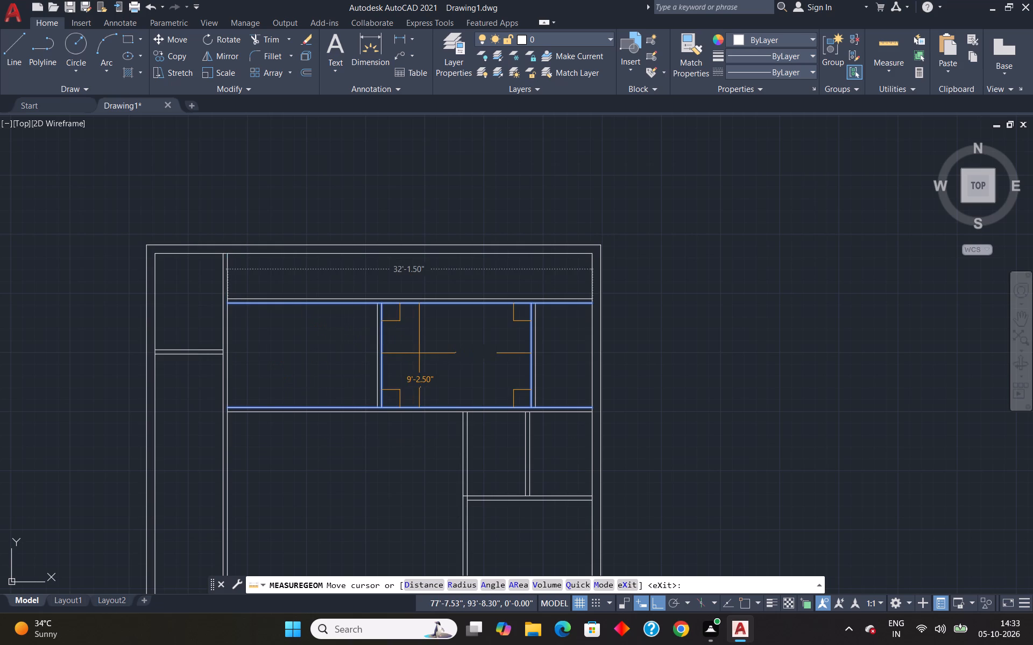
scroll(360, 360, up, 1)
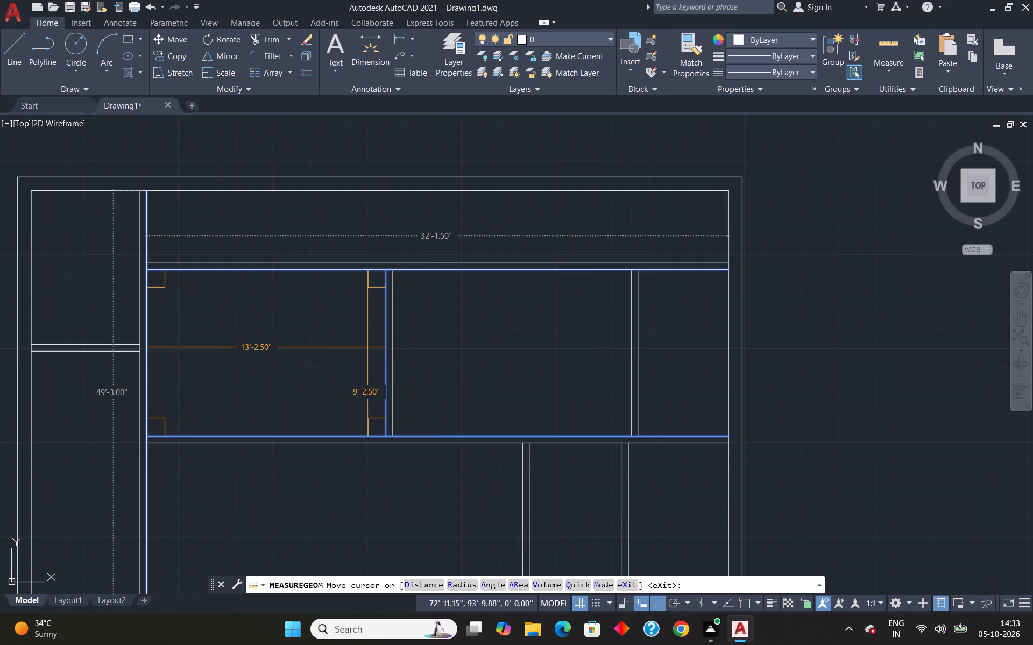
key(Escape)
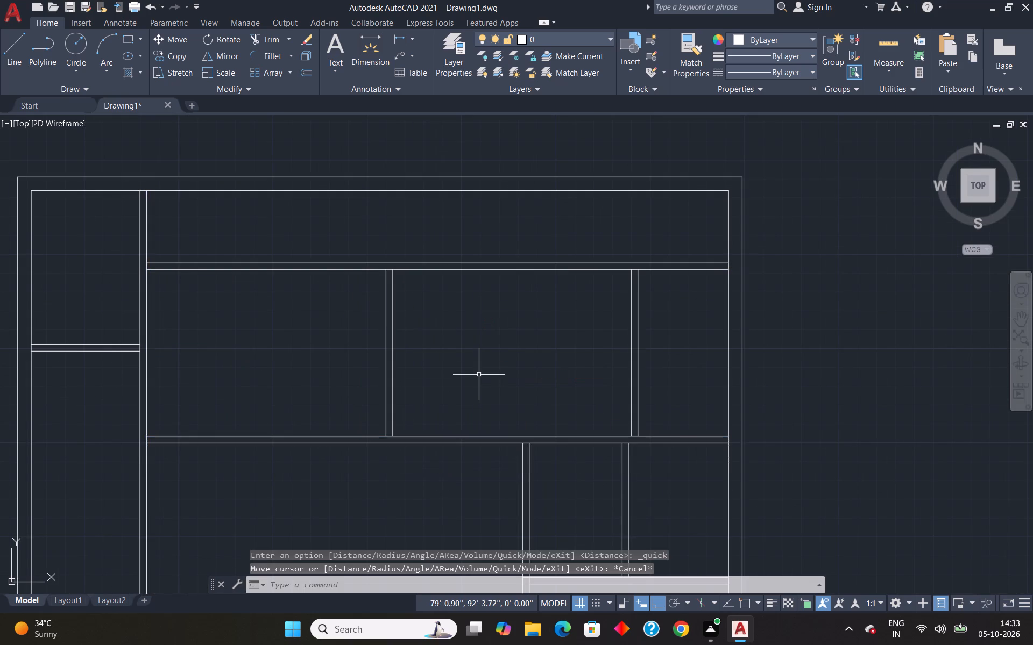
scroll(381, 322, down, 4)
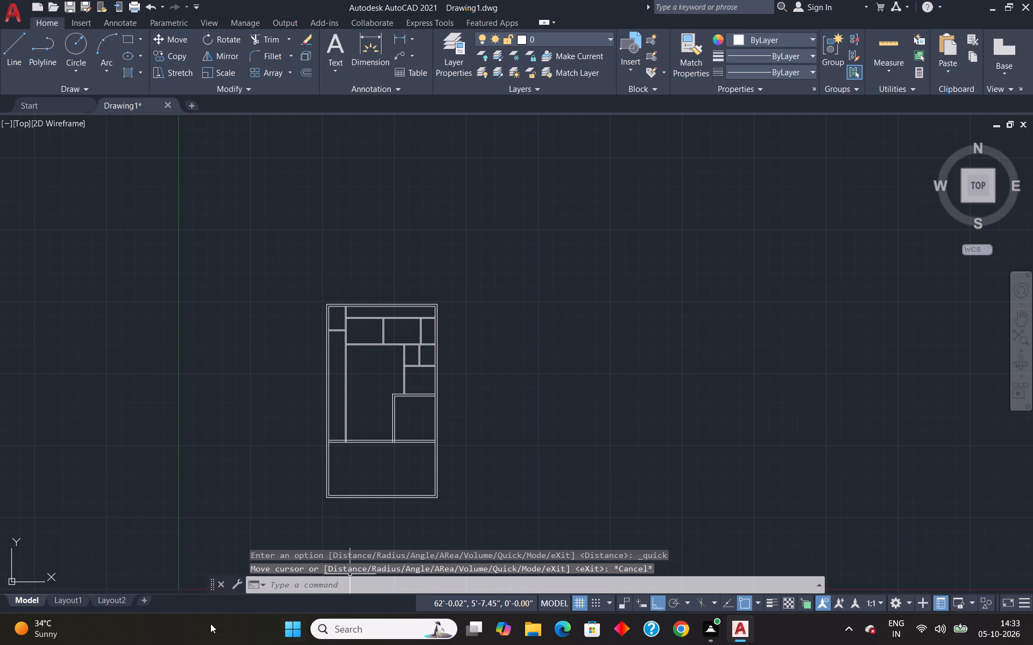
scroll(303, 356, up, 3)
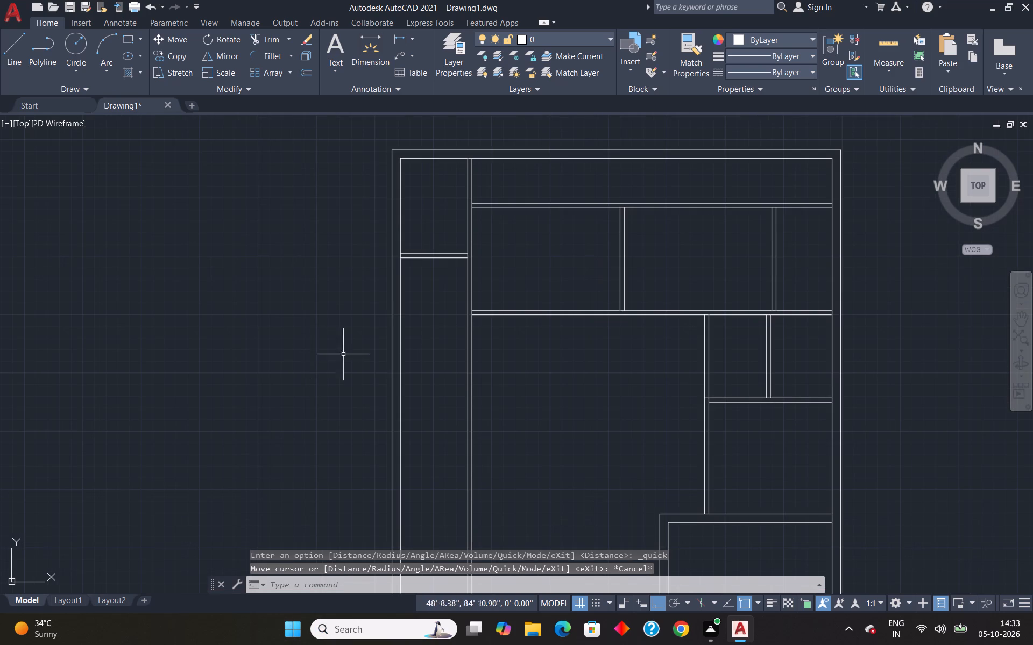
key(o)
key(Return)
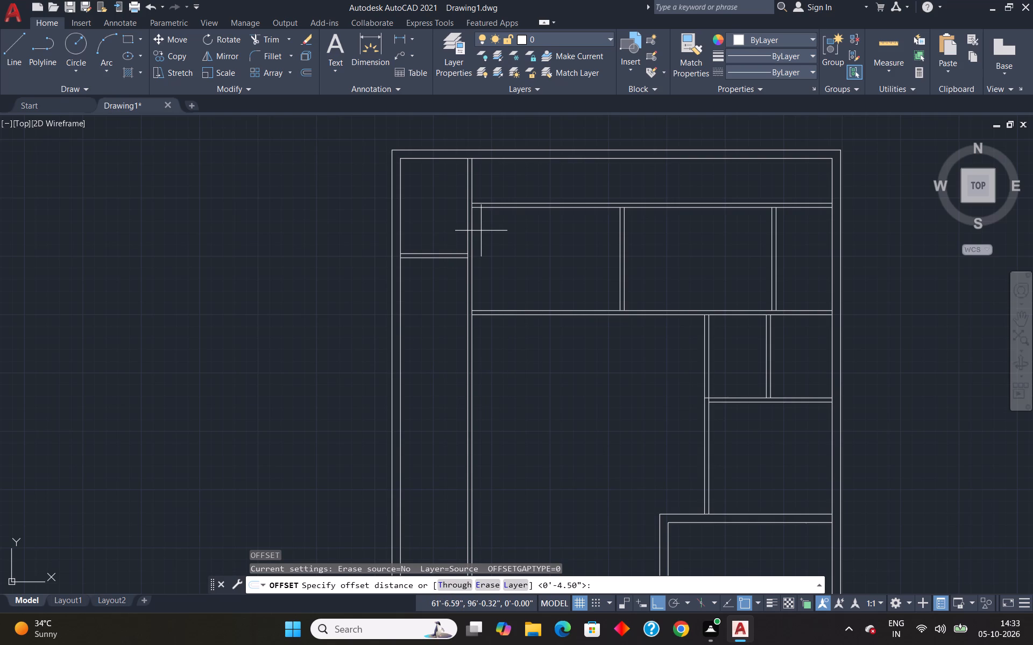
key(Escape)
Quick-measure the small room in the upper-left corner of the plan.
click(885, 52)
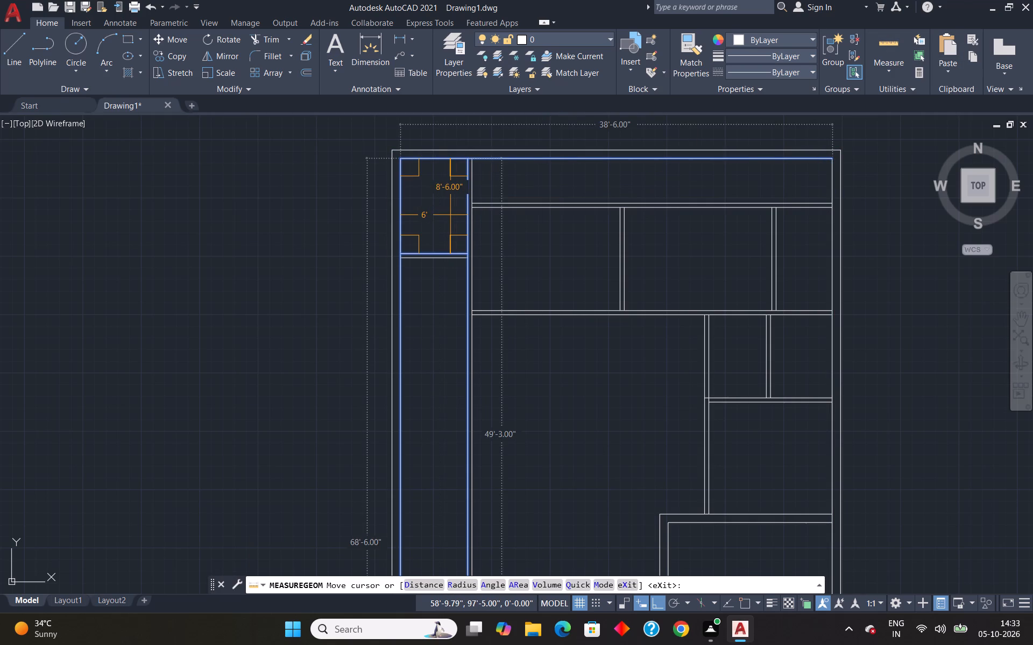
key(Escape)
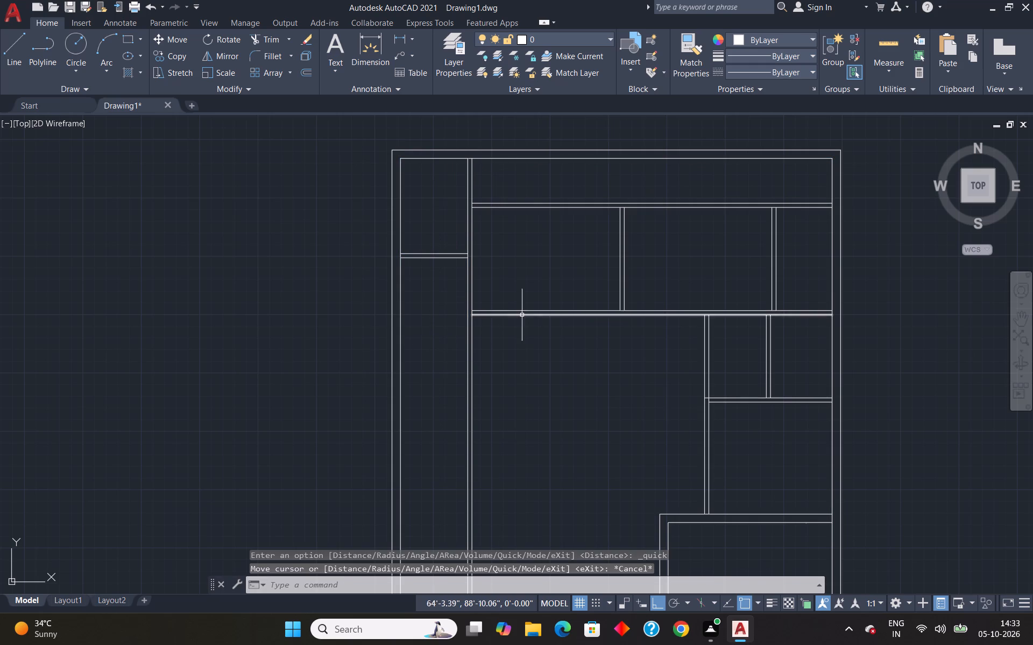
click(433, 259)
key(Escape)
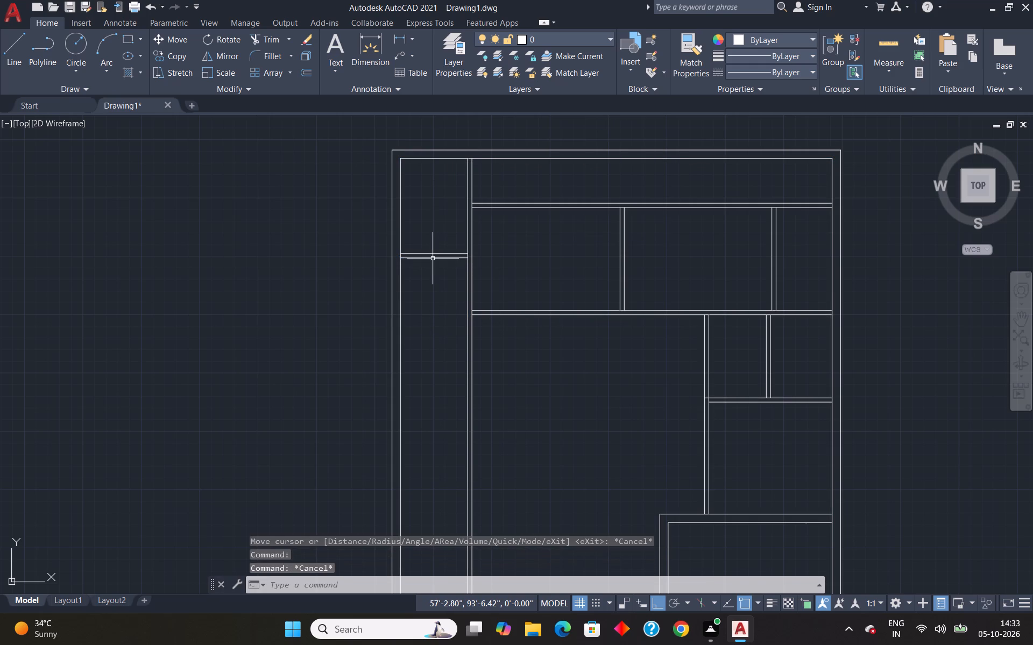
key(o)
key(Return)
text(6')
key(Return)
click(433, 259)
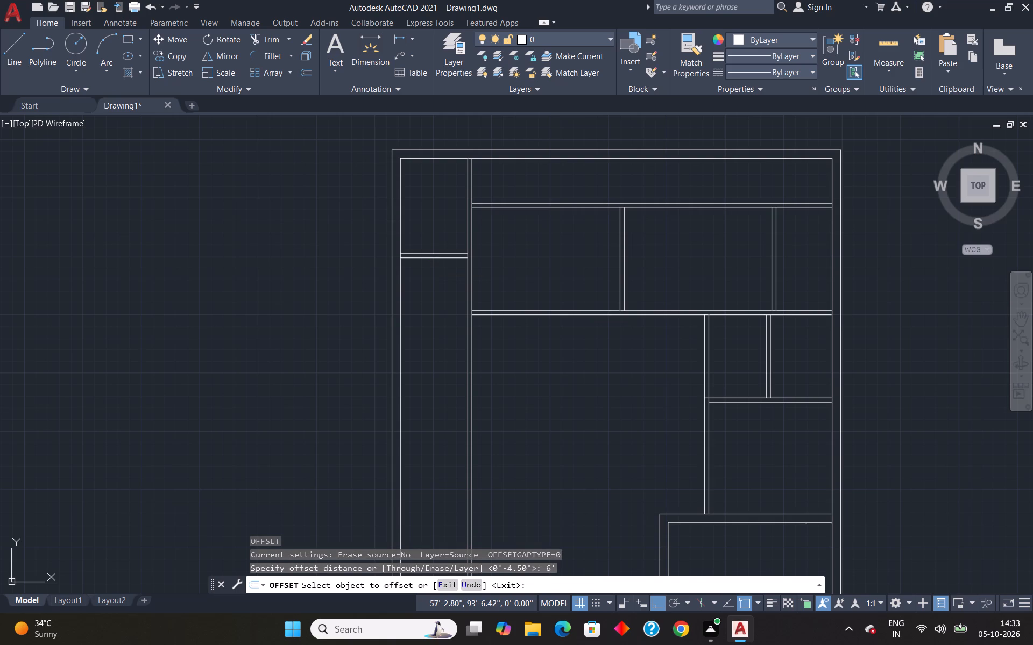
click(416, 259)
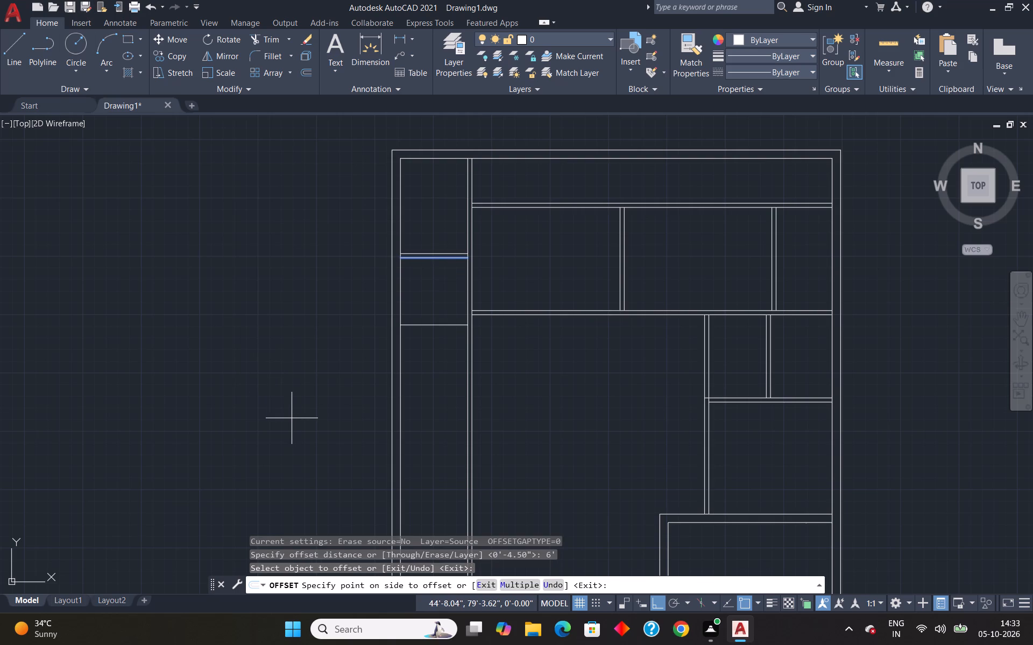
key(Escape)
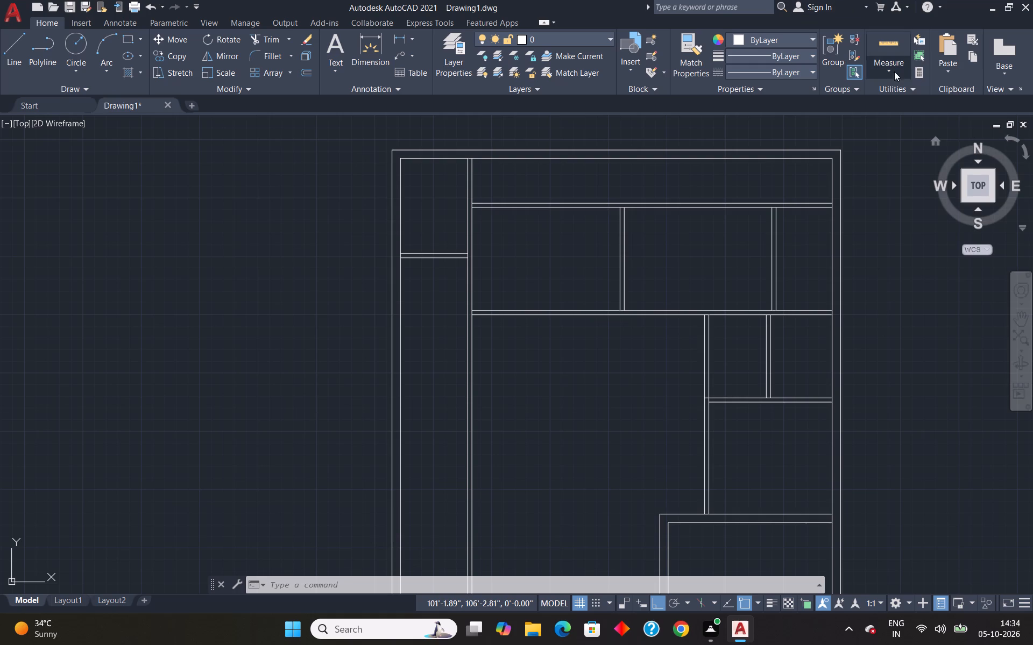
Quick-measure the small upper-left corner room again.
click(891, 51)
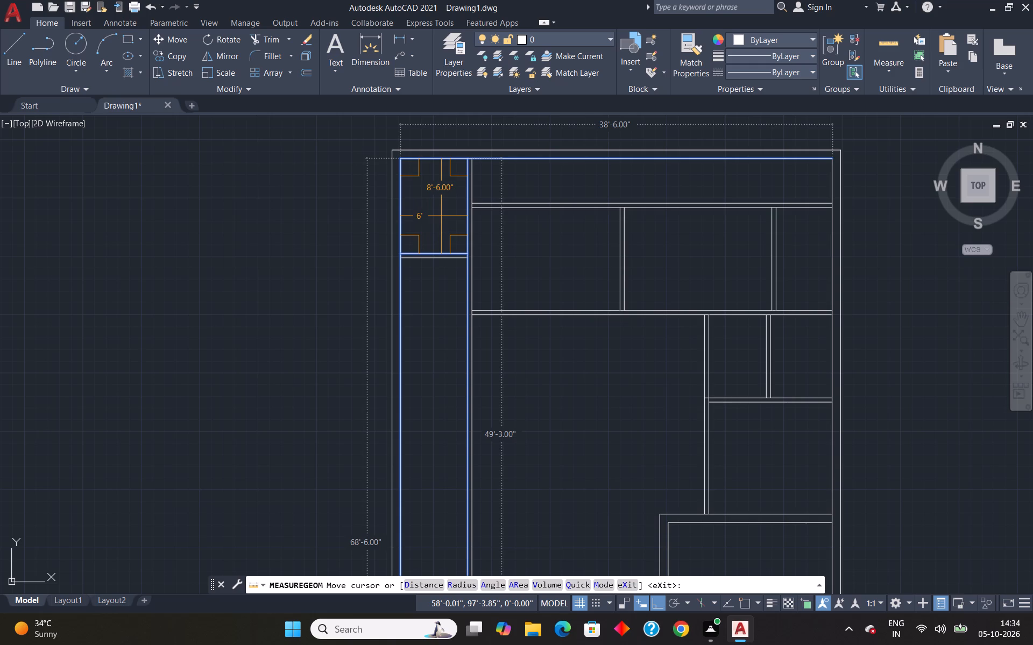
key(Escape)
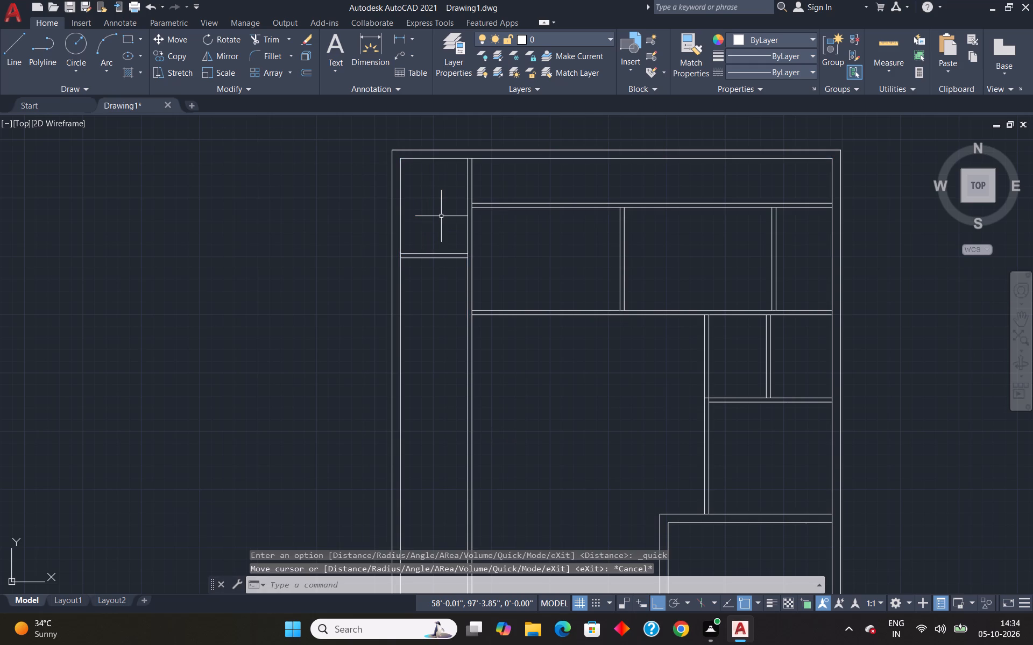
Offset the lower line of the horizontal wall below the upper-left corner room 8'6" downward.
key(o)
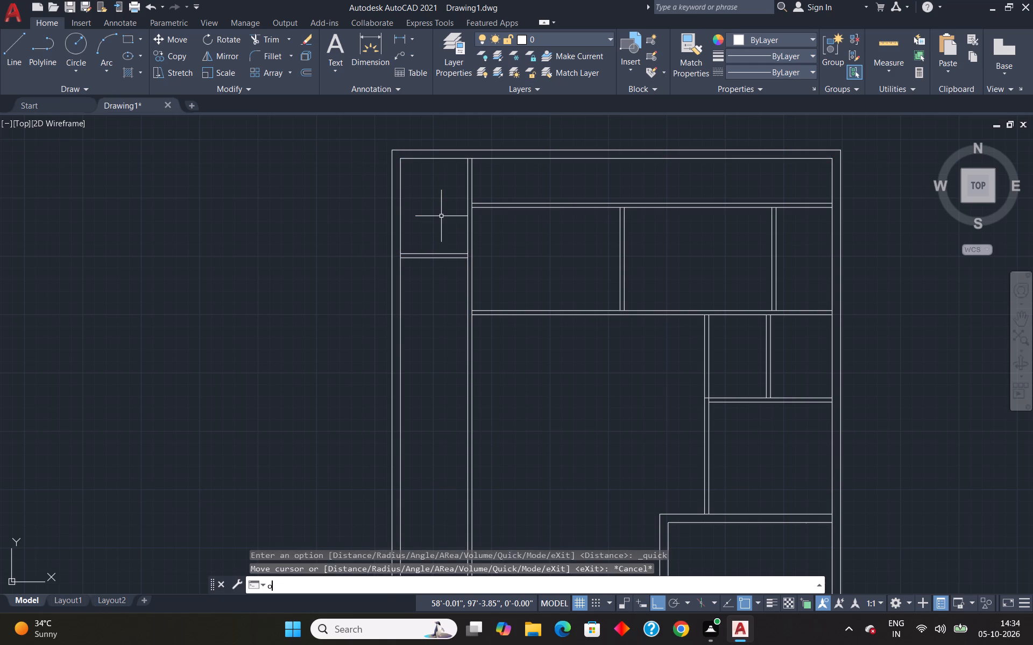
key(Return)
text(8'6")
key(Return)
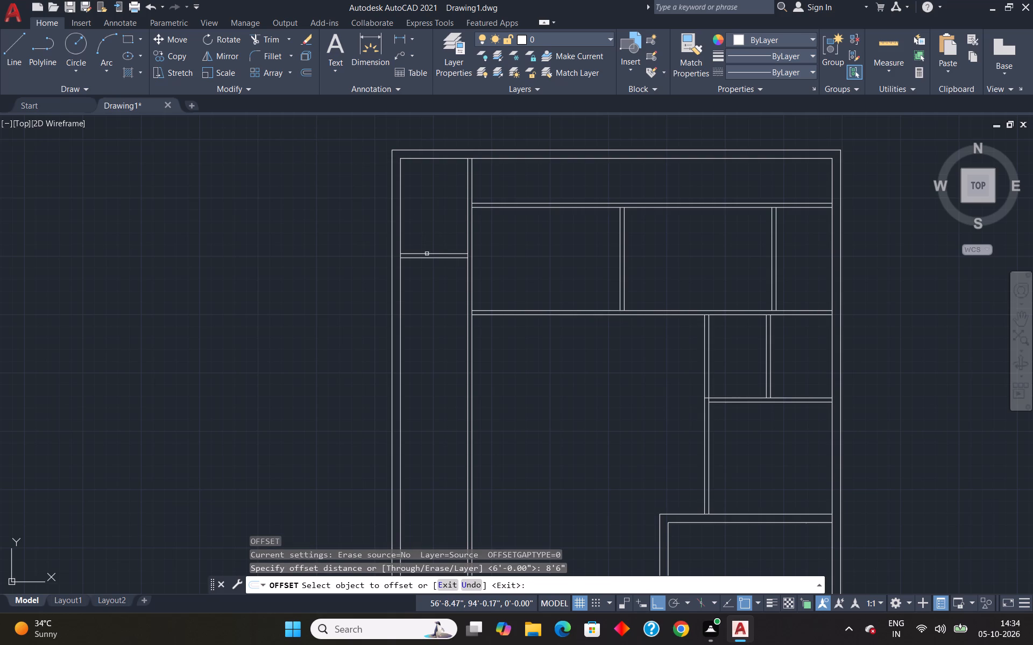
click(427, 259)
click(424, 346)
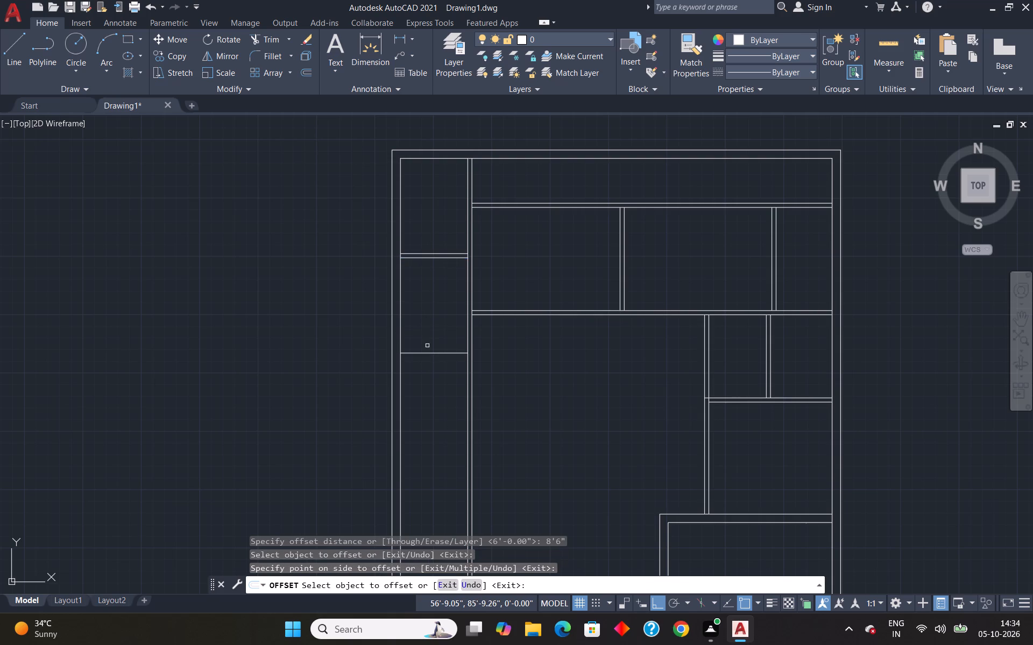
key(Escape)
Offset the new horizontal line in the narrow left strip 4.5" downward to give the wall its thickness.
key(o)
key(Return)
text(4.5")
key(Return)
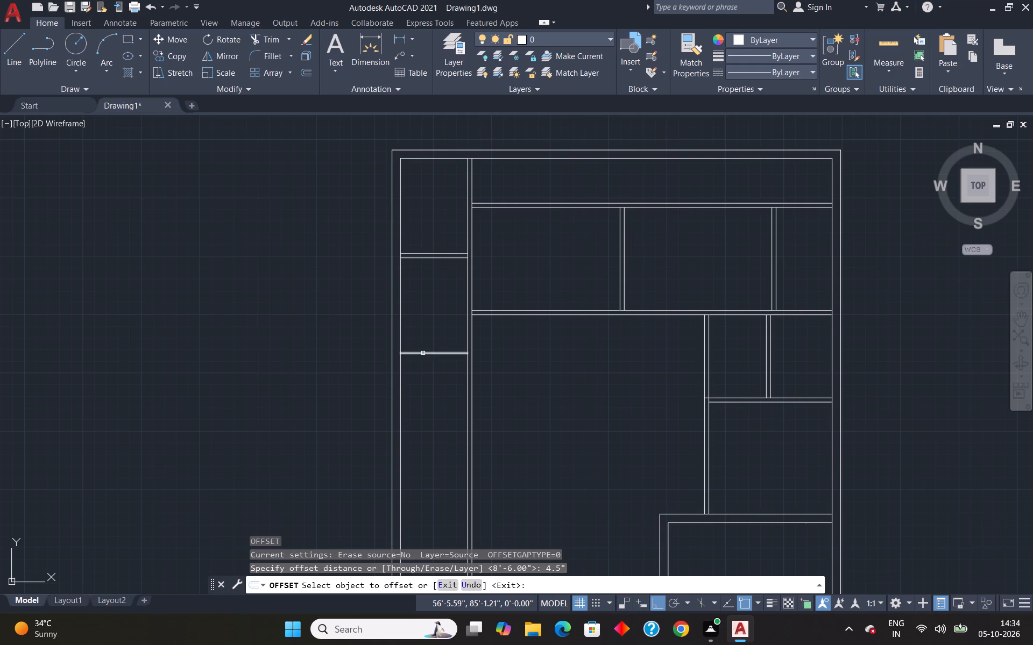
click(423, 353)
click(427, 374)
key(Escape)
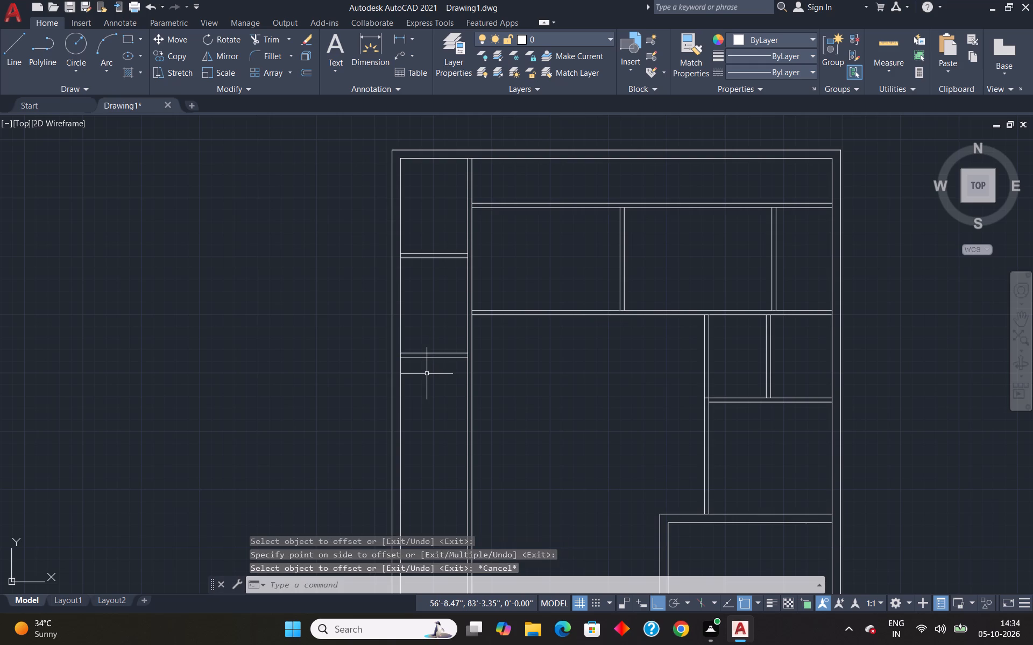
Start another Offset operation.
key(o)
key(Return)
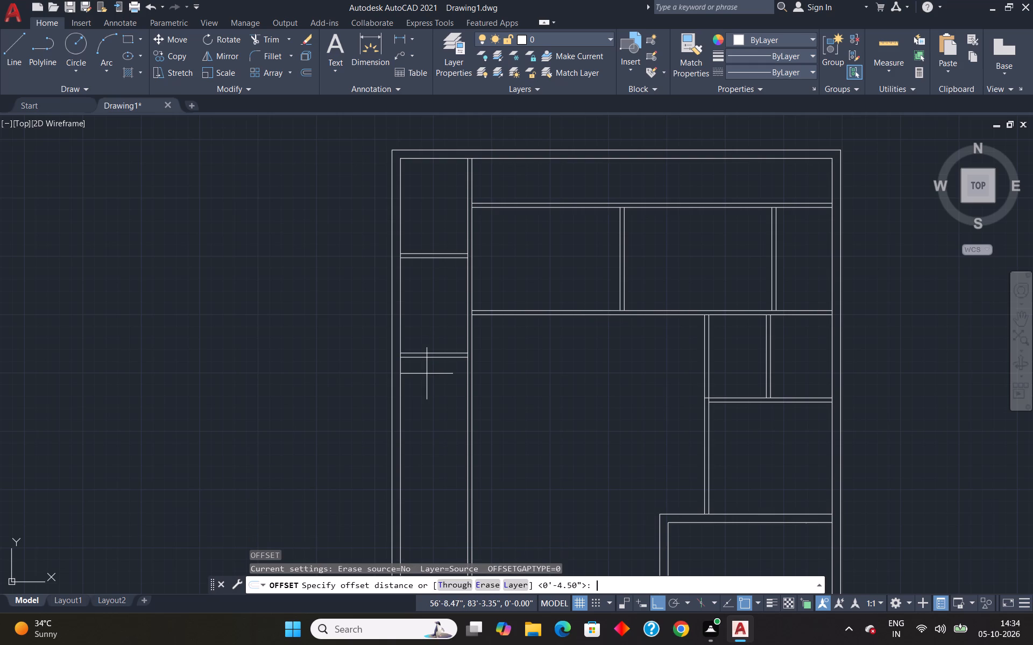
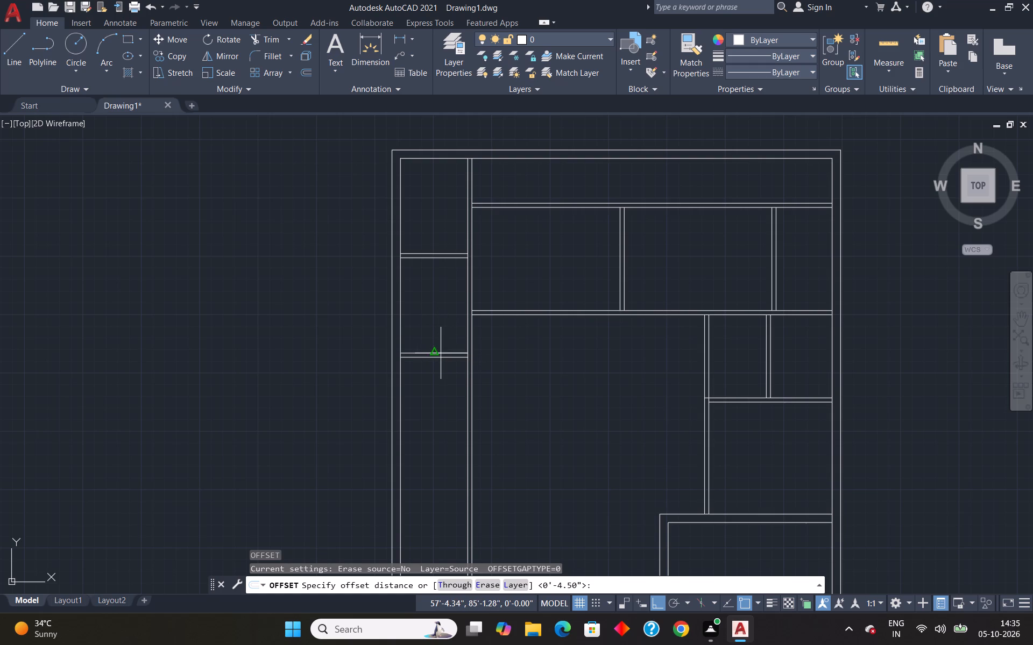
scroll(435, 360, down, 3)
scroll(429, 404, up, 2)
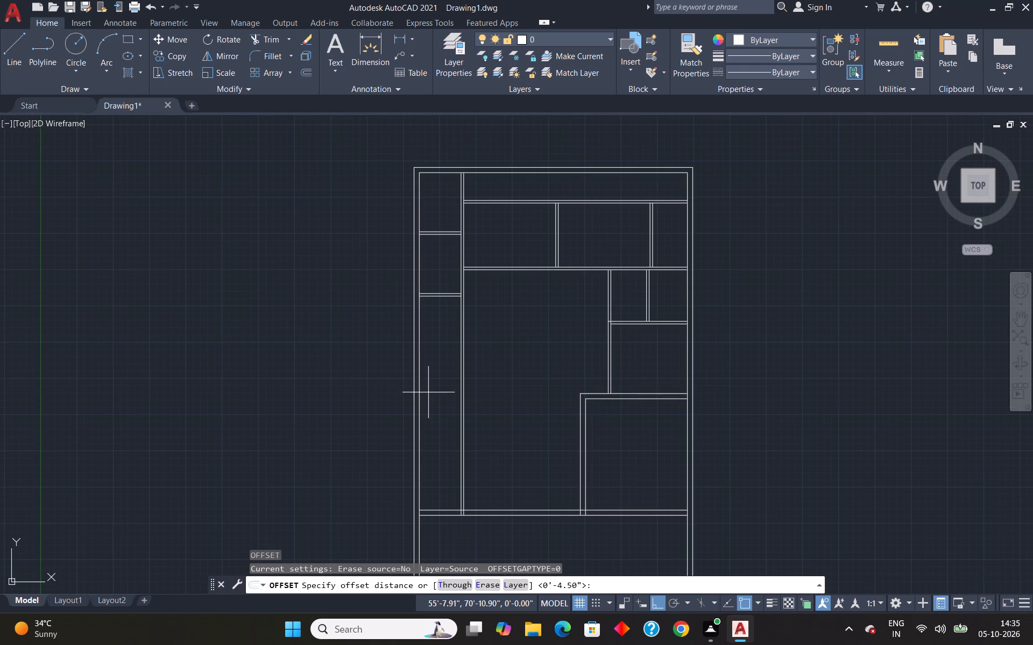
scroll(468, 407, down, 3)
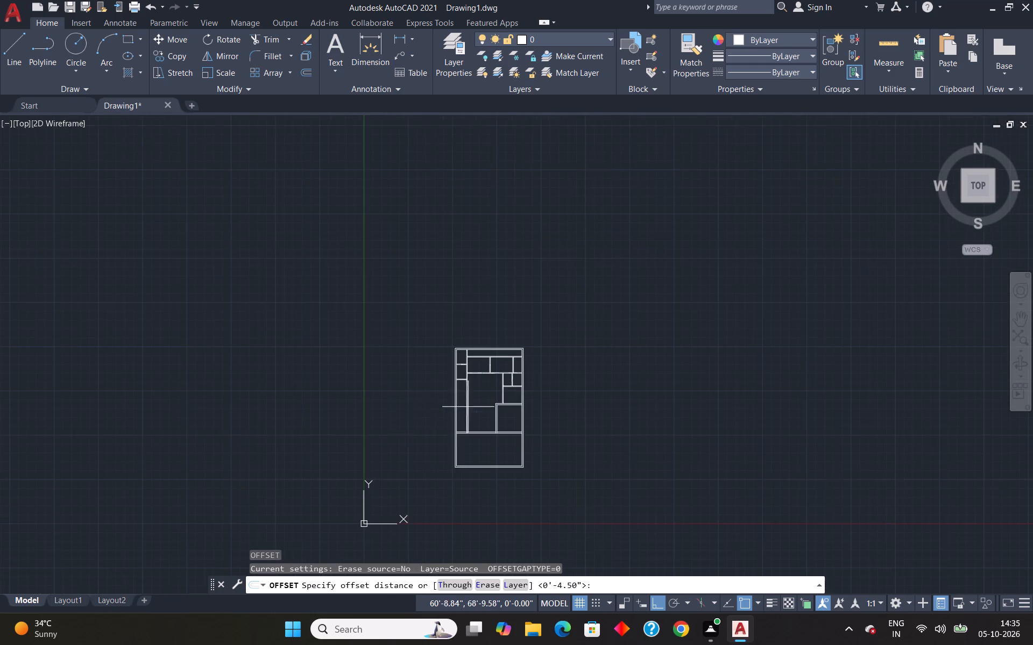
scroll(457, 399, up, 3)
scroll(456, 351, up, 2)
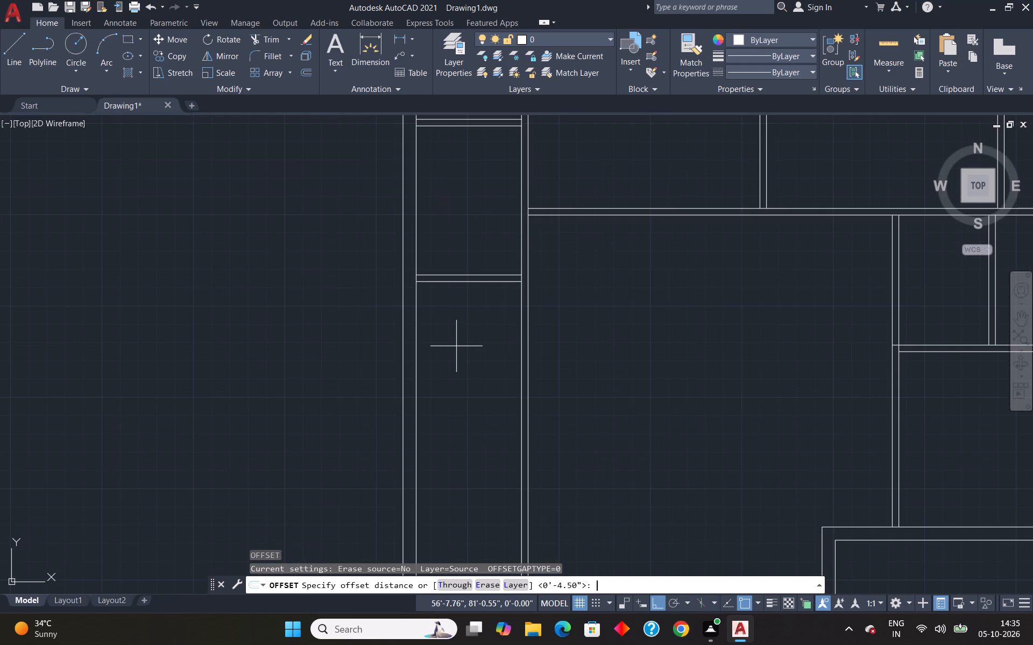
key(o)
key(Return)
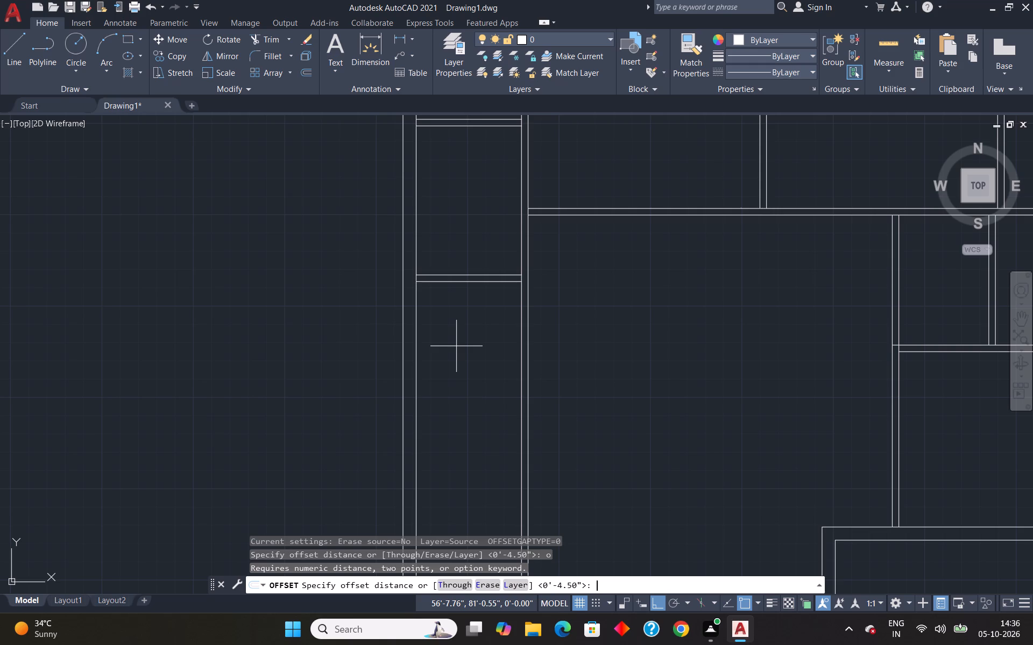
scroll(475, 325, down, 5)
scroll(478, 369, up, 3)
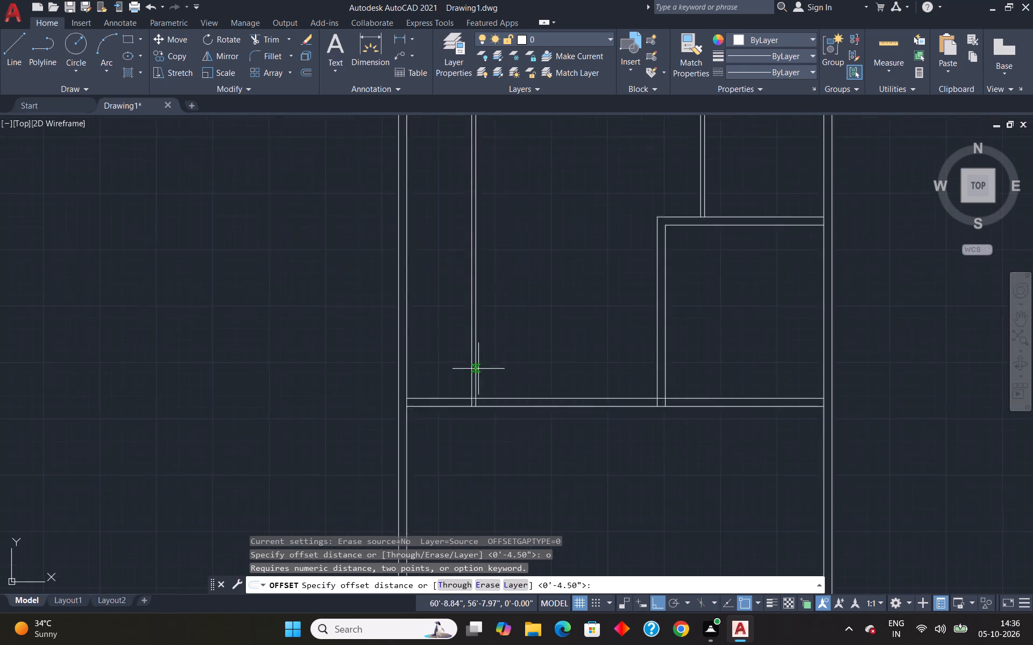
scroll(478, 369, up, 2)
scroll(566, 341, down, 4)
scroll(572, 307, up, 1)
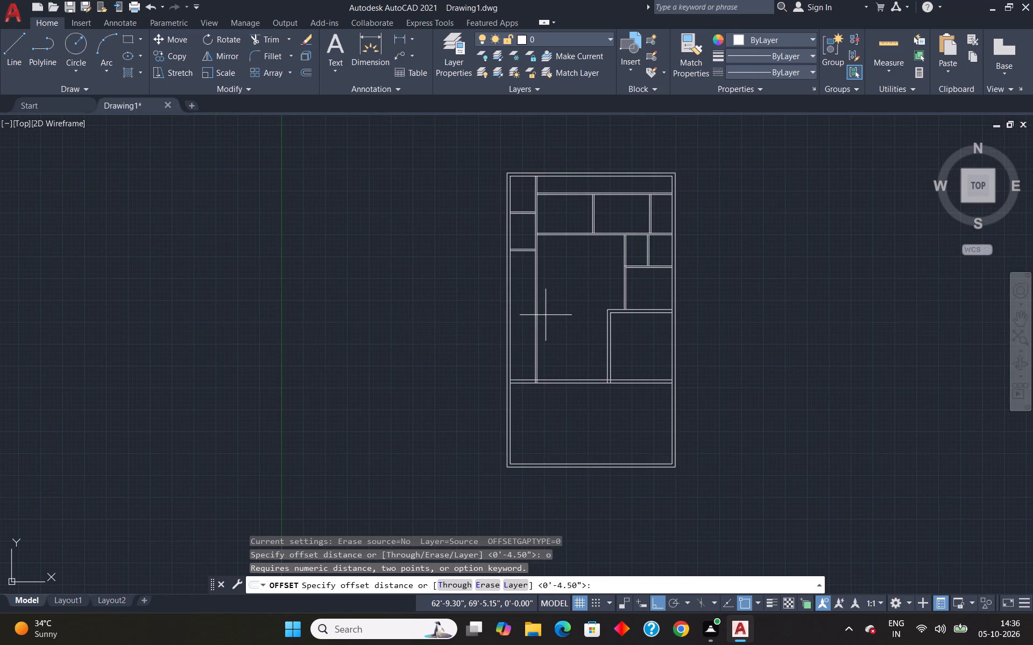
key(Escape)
Extend both lines of the lower horizontal wall in the narrow left strip to the far line of the adjoining vertical wall.
text(ex)
key(Return)
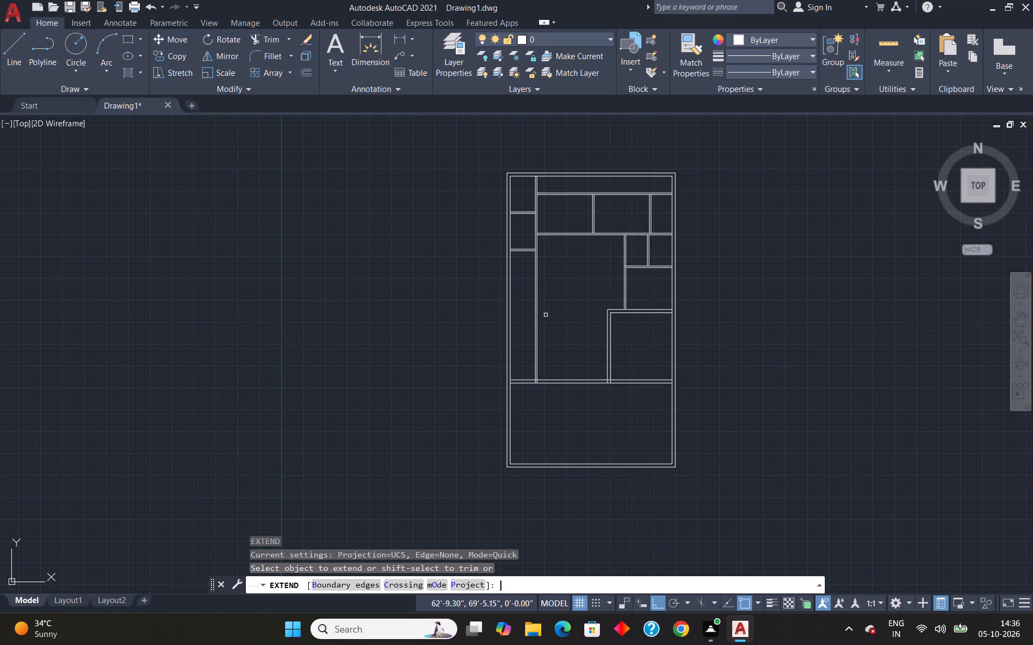
scroll(541, 250, up, 4)
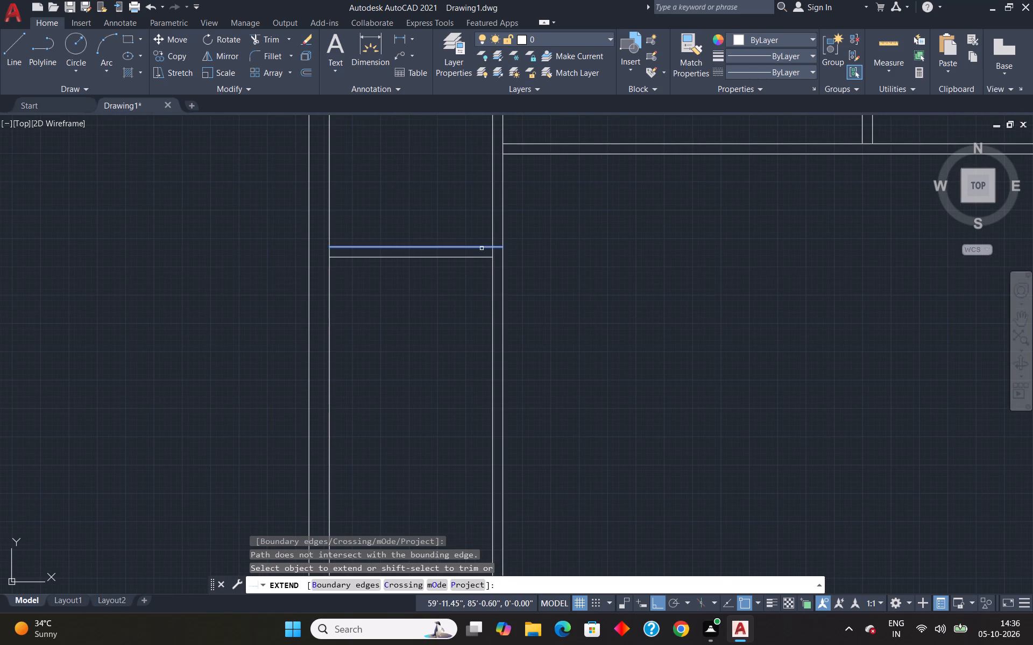
click(482, 248)
click(481, 259)
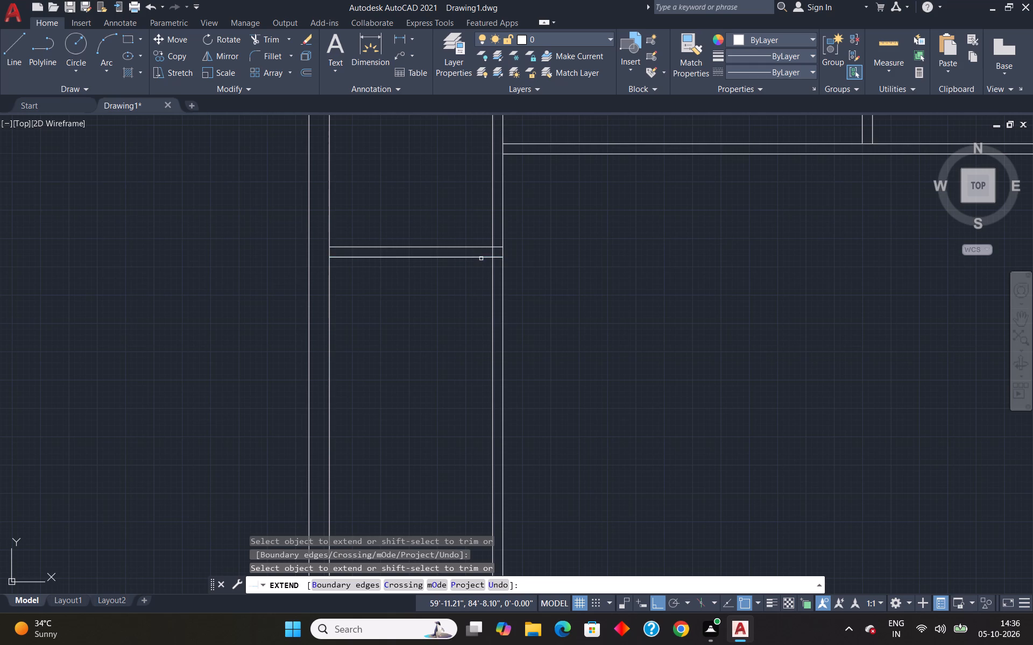
key(Escape)
Trim away both lines of the left strip's vertical wall below the lower horizontal wall.
text(tr)
key(Return)
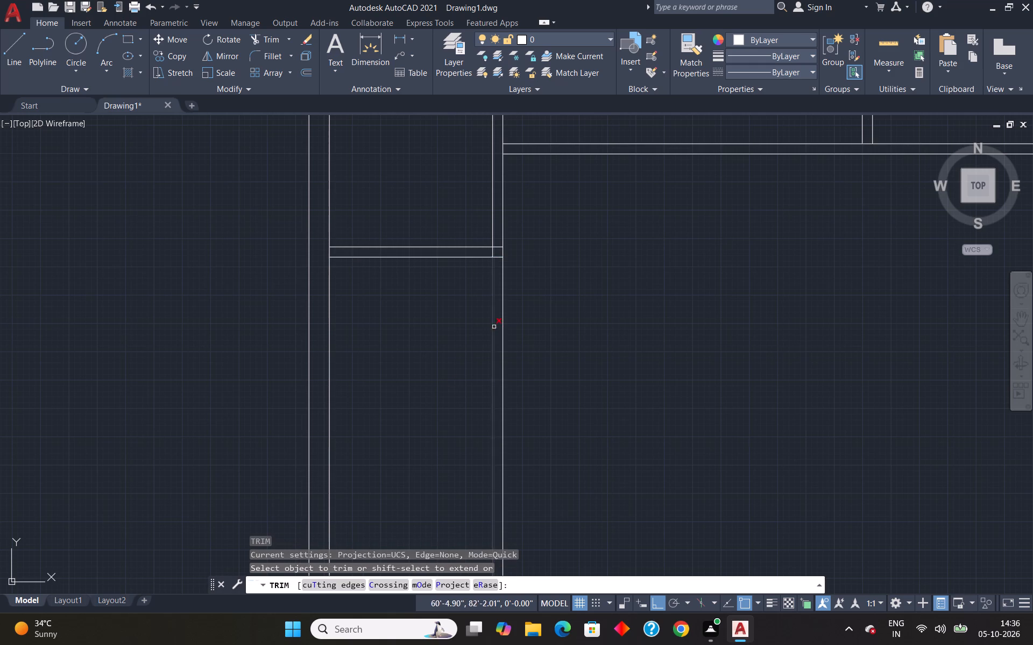
drag(445, 391, 611, 363)
key(Escape)
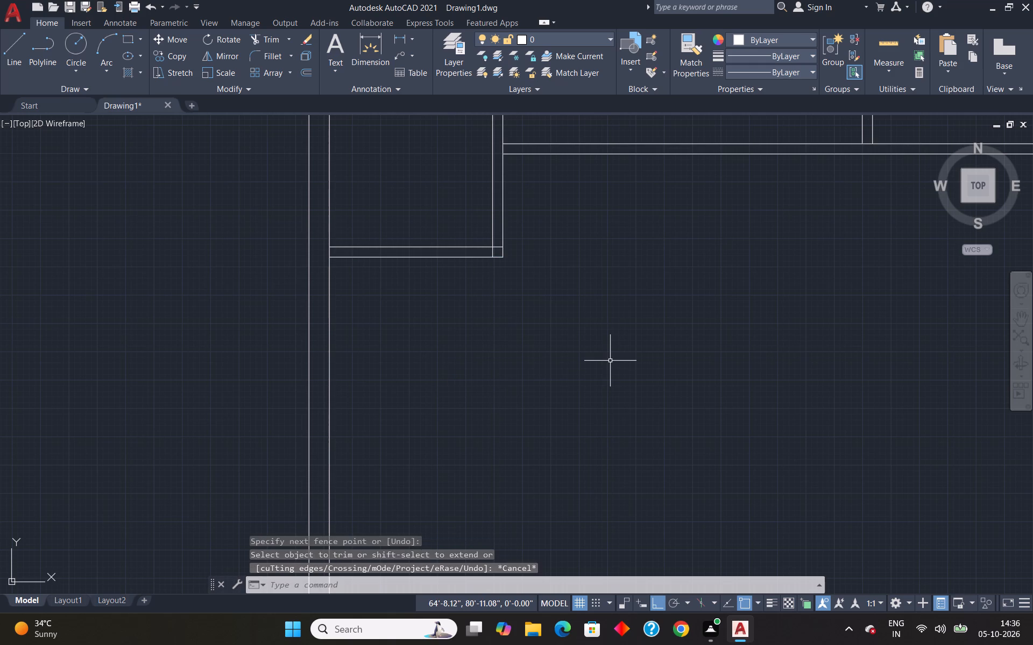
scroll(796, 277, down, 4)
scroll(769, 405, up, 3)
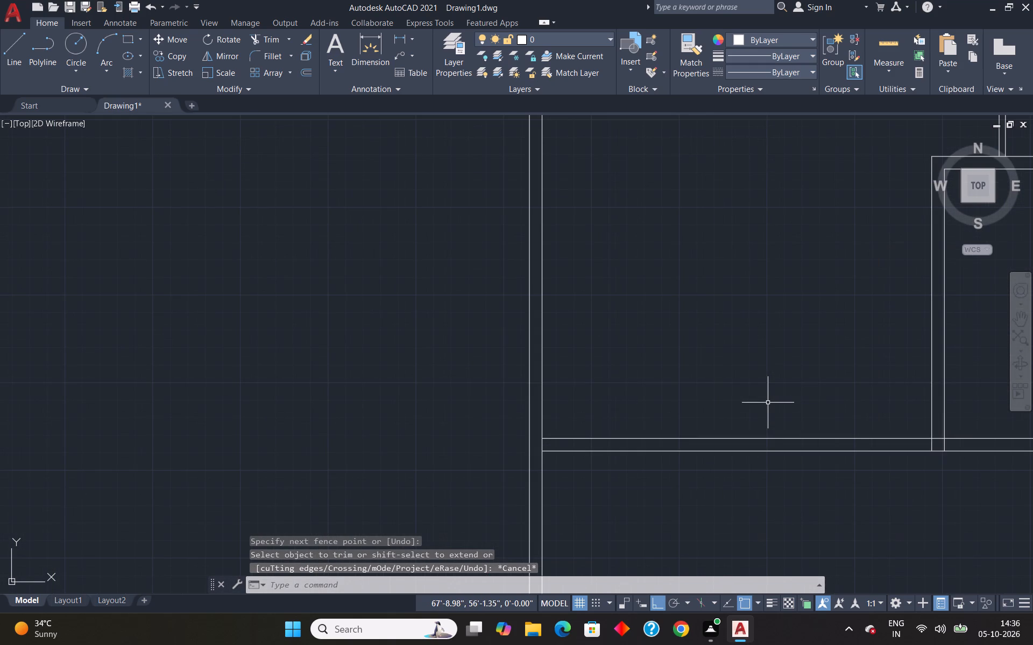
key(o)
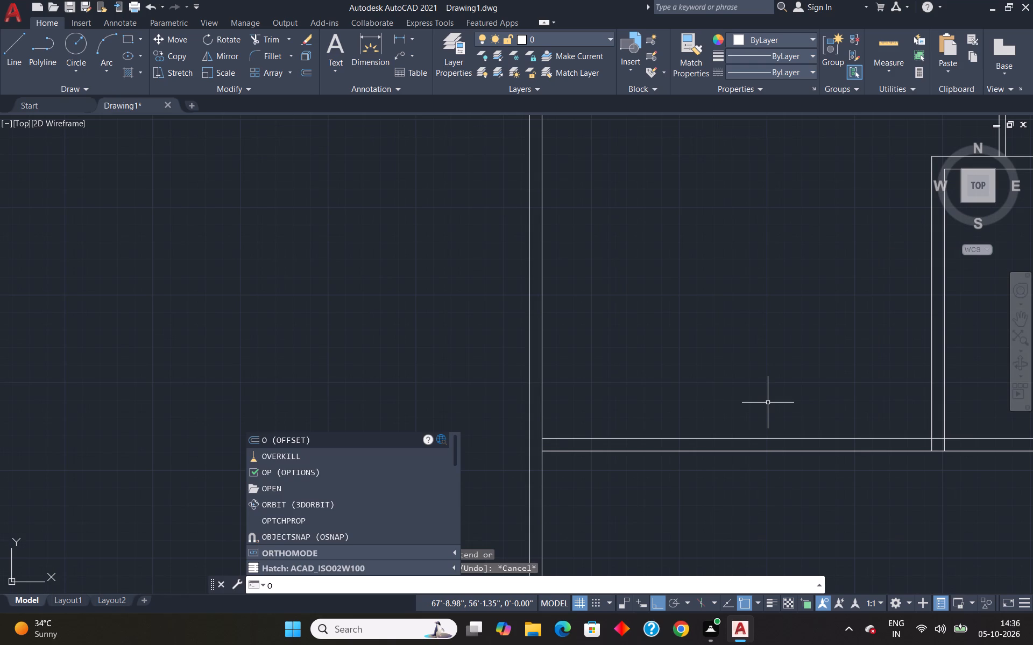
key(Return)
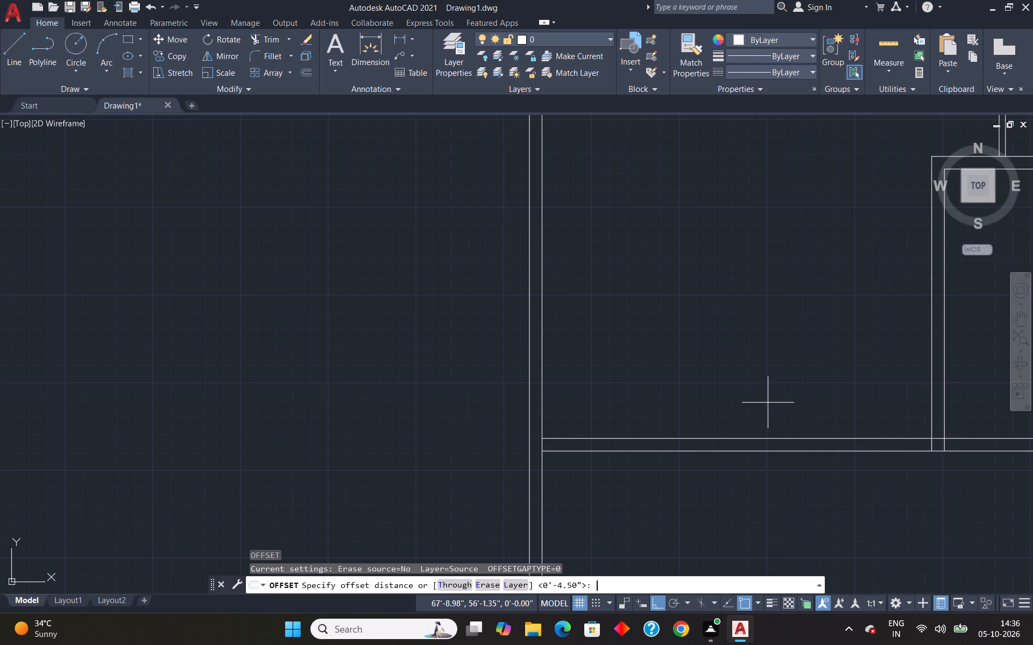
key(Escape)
Draw a horizontal line from 16' below the lower-left corner of the upper room row's bottom wall to the left outer wall's inner face.
scroll(733, 448, down, 5)
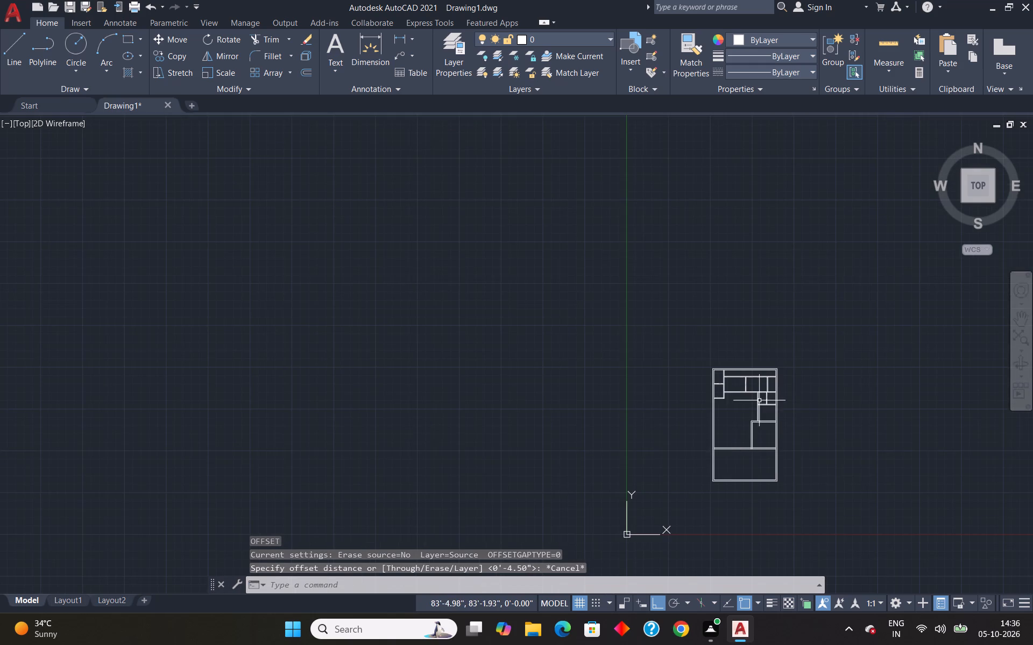
scroll(753, 399, up, 4)
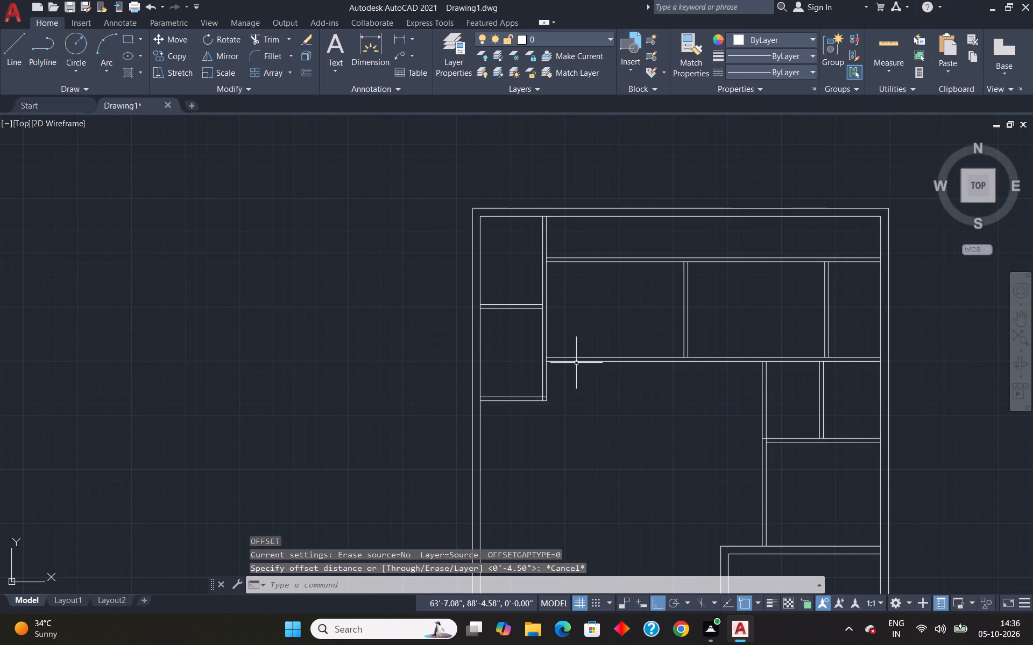
key(l)
key(Return)
text(tk)
key(Return)
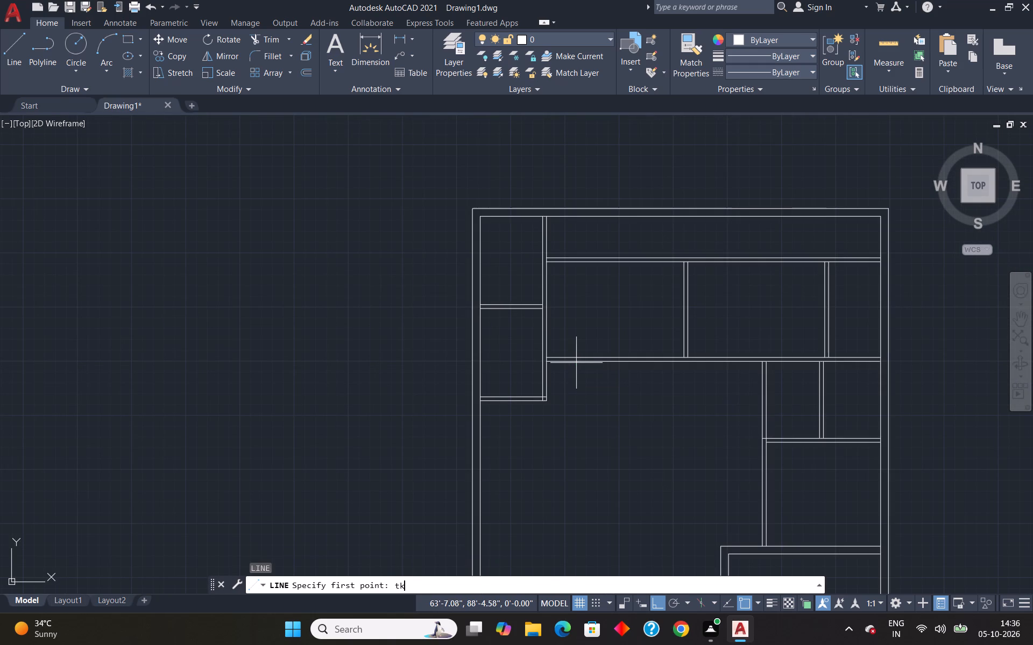
click(548, 360)
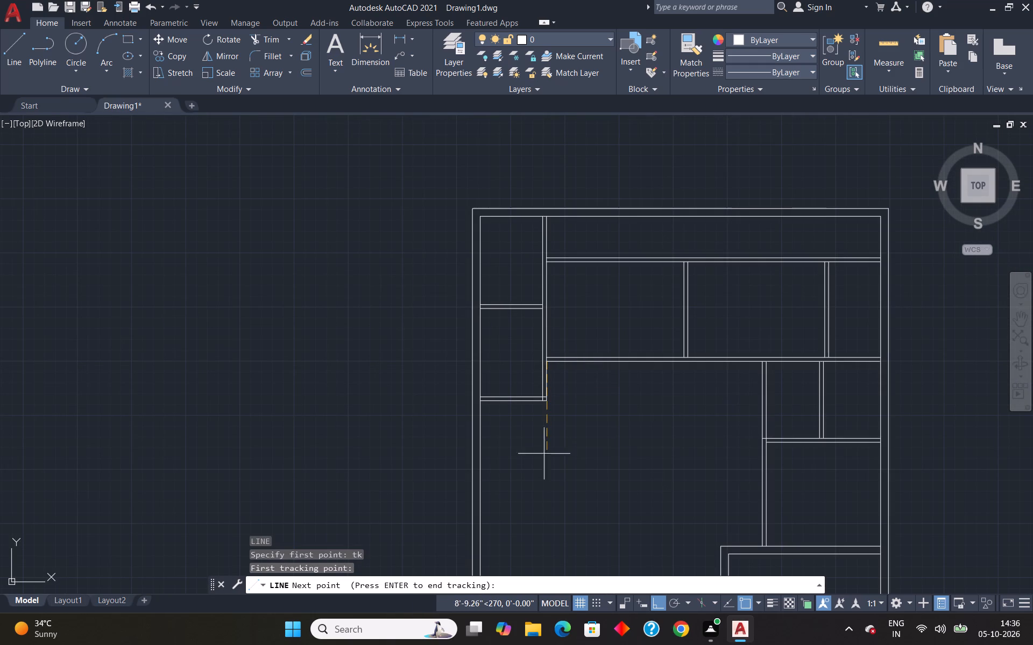
text(16')
key(Return)
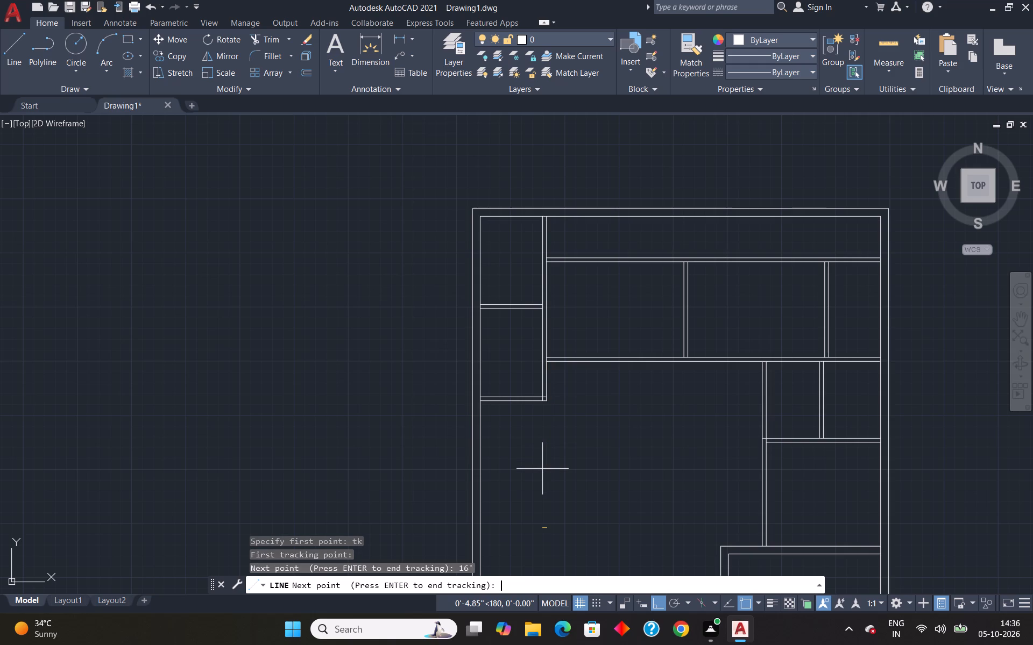
scroll(542, 469, down, 3)
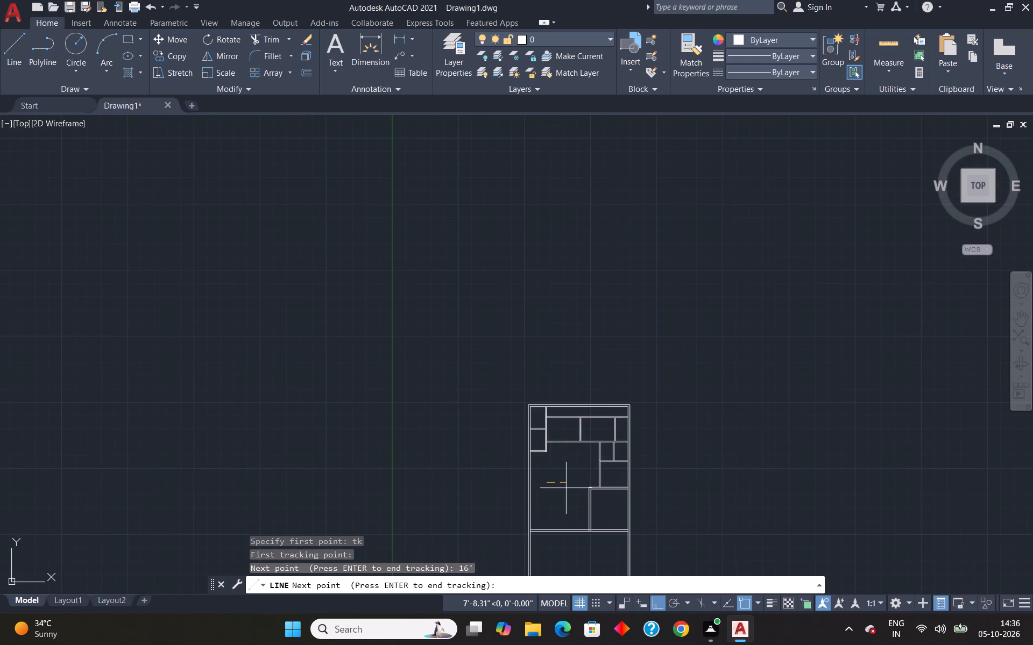
key(Return)
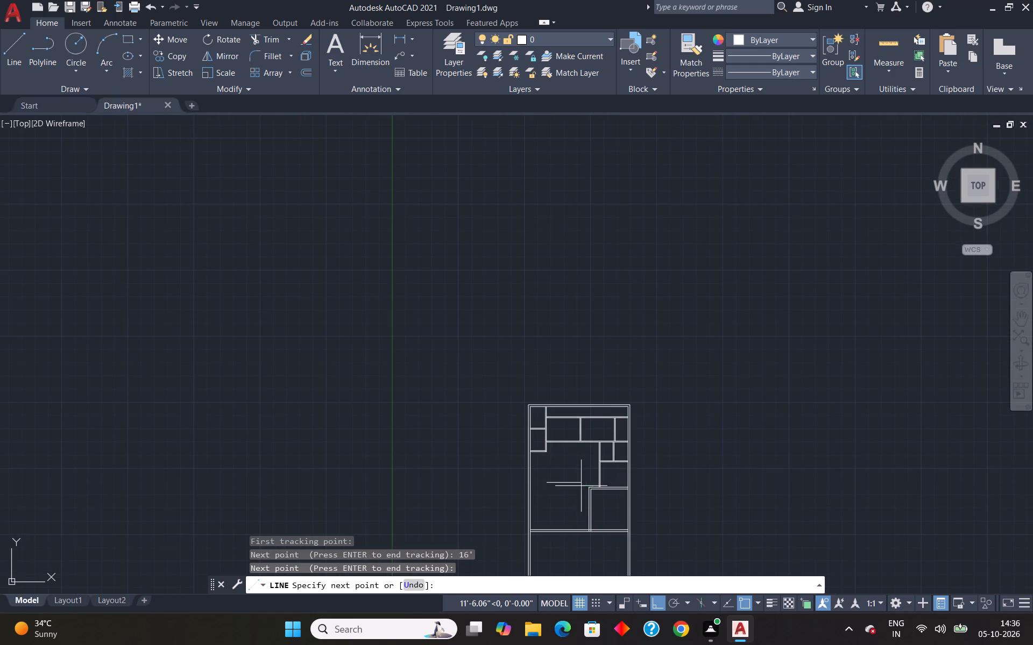
scroll(520, 481, up, 4)
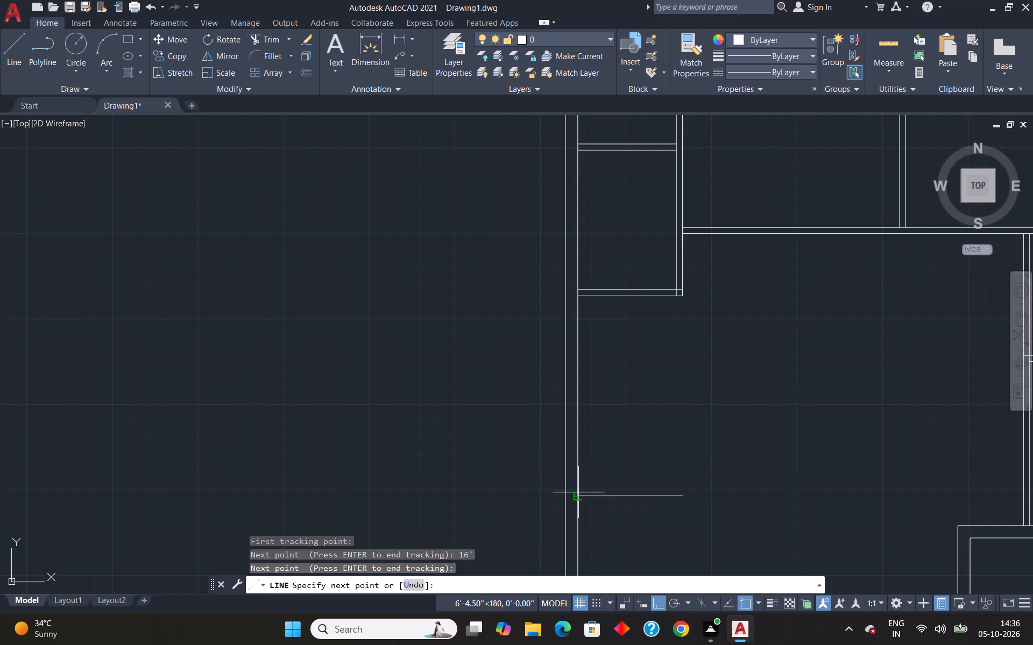
click(578, 492)
key(Escape)
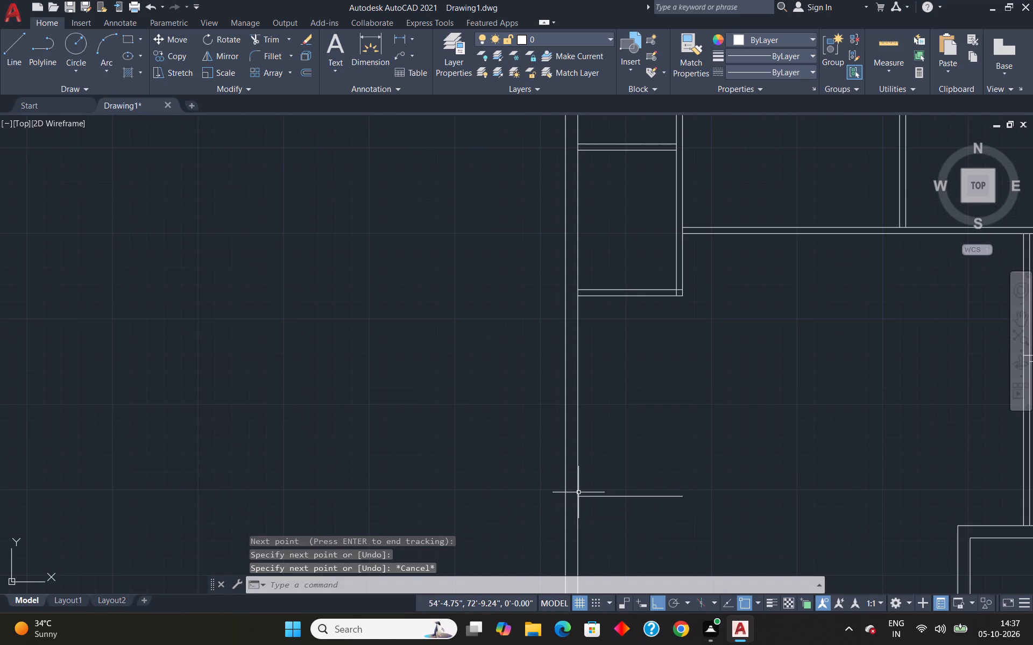
Start an Offset operation for the new horizontal line.
key(o)
key(Return)
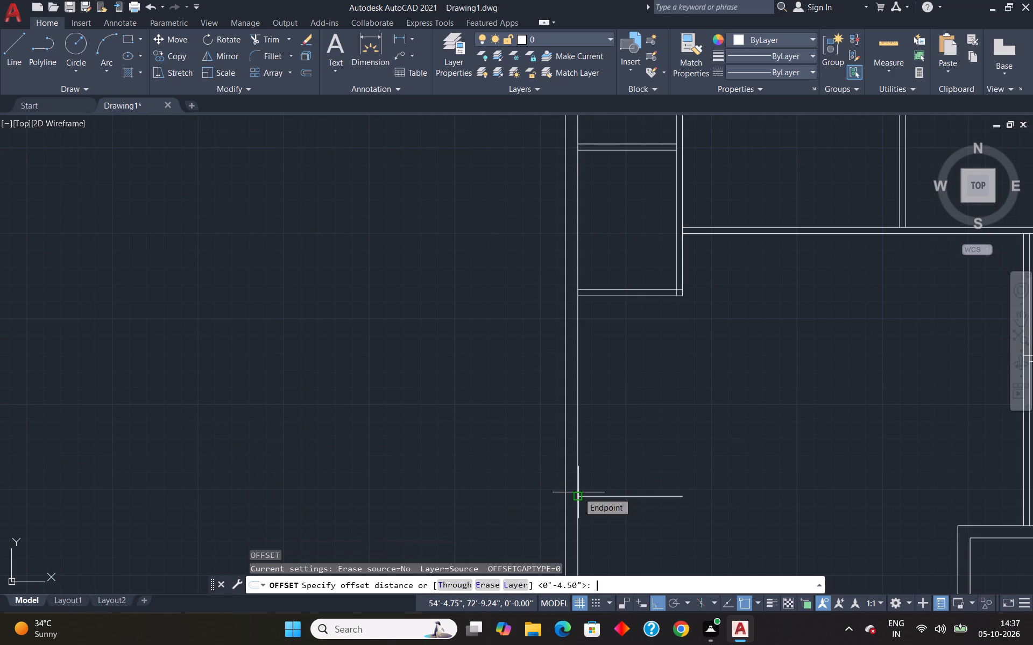
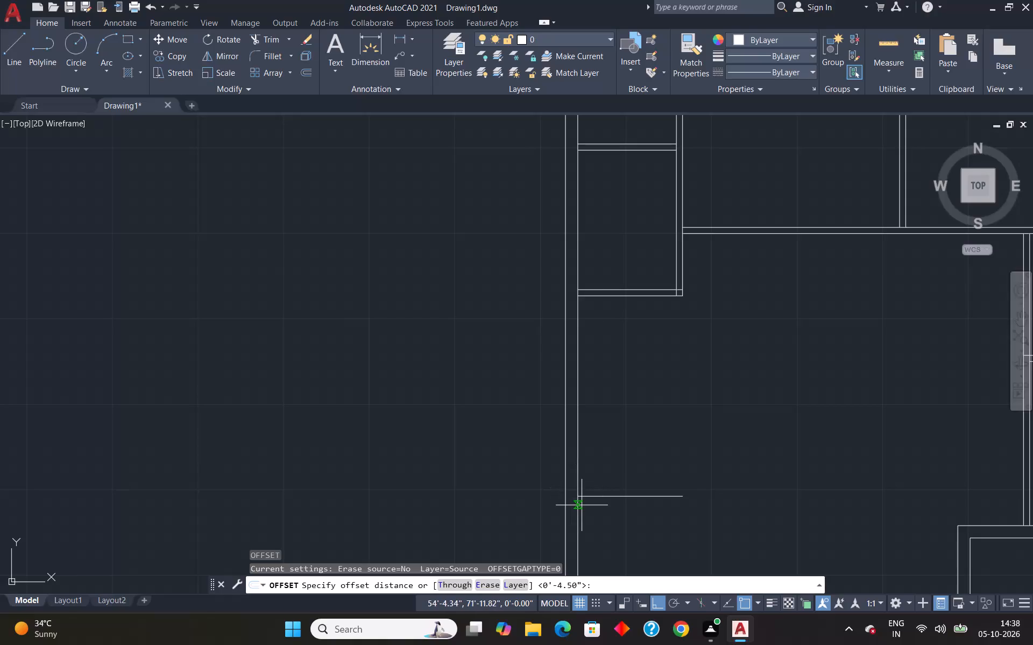
Offset the new horizontal line 9" downward to form a wall off the left outer wall.
text(9")
key(Return)
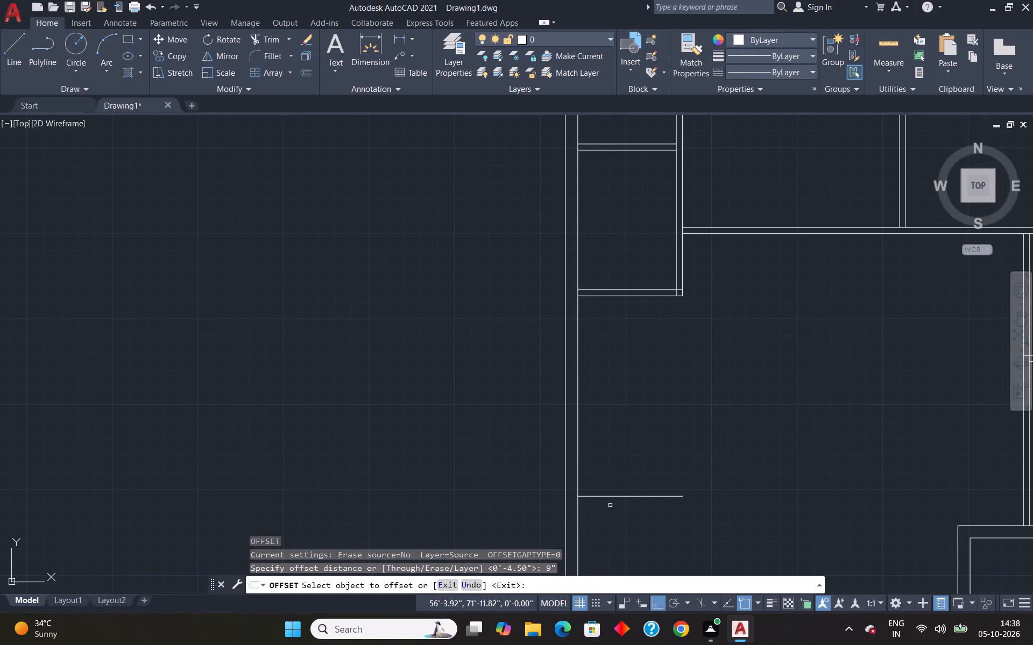
click(607, 497)
click(638, 543)
scroll(656, 522, down, 4)
scroll(673, 555, up, 3)
scroll(675, 546, down, 2)
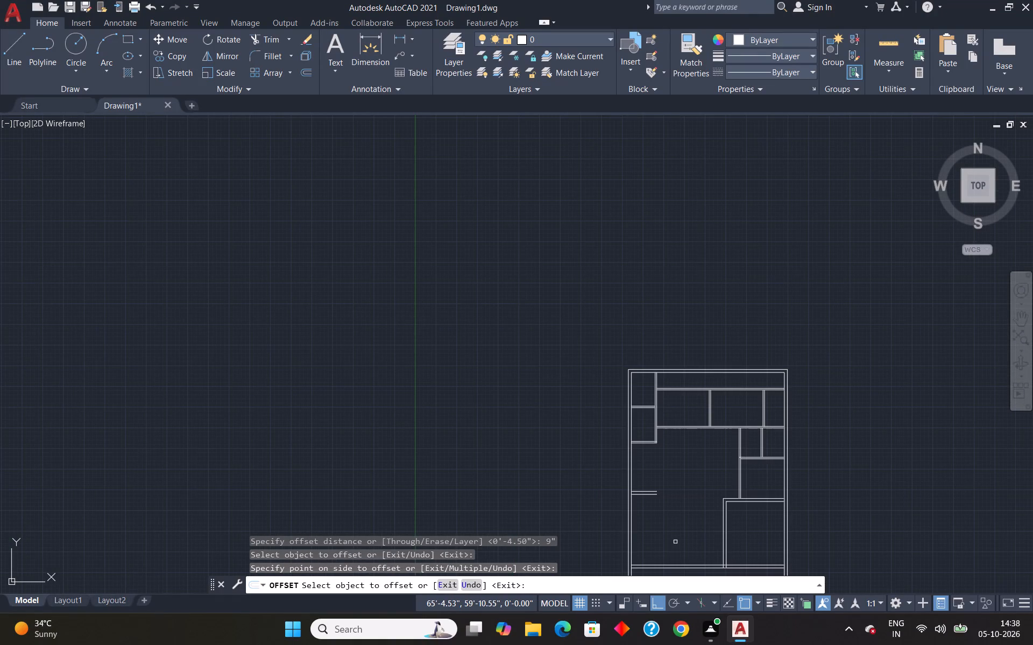
key(Escape)
Offset the lower line of the new short horizontal wall 12'3" downward.
key(o)
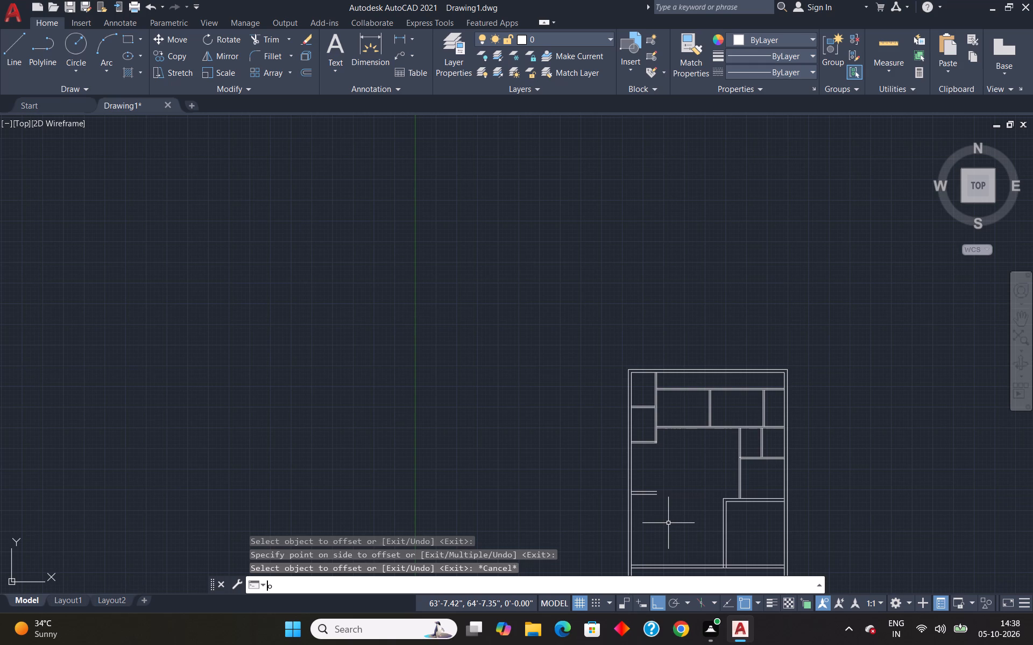
key(Return)
scroll(650, 491, down, 3)
scroll(631, 516, up, 5)
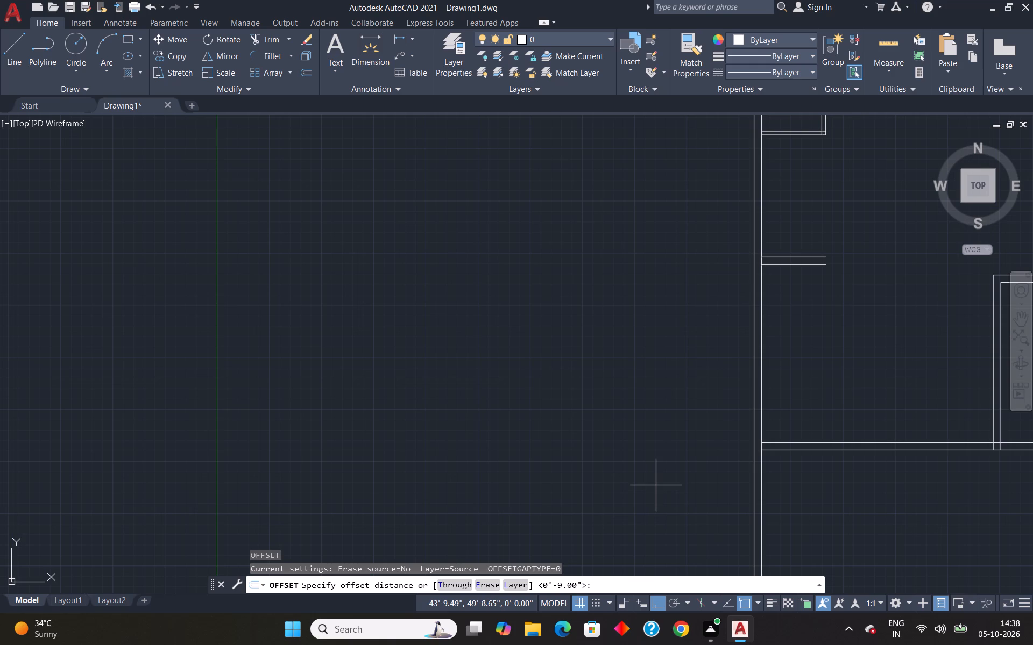
text(12'3")
key(Return)
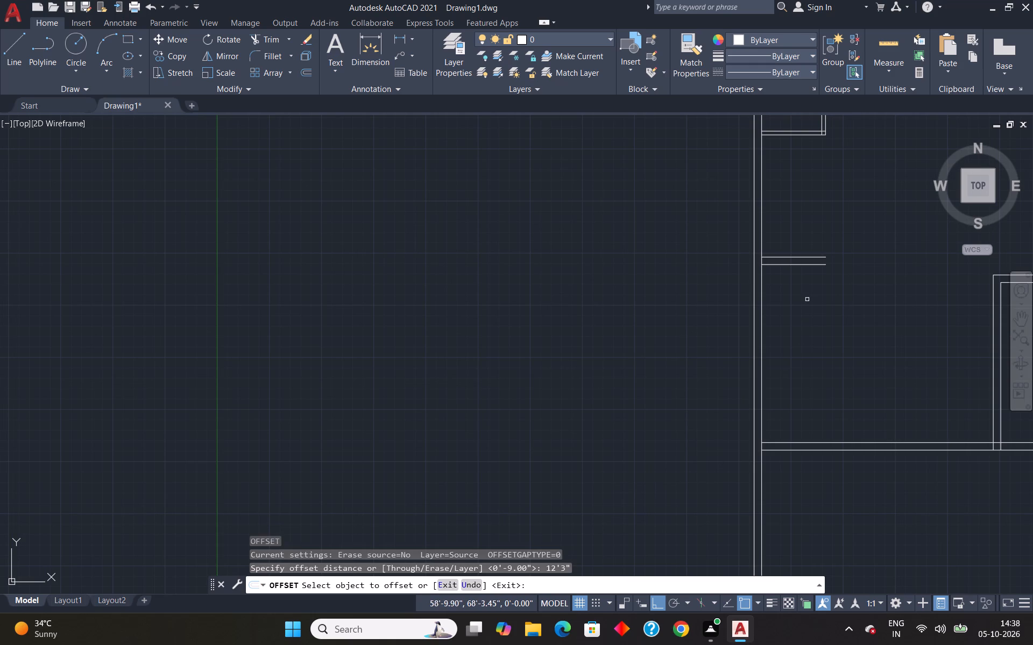
click(808, 265)
click(836, 336)
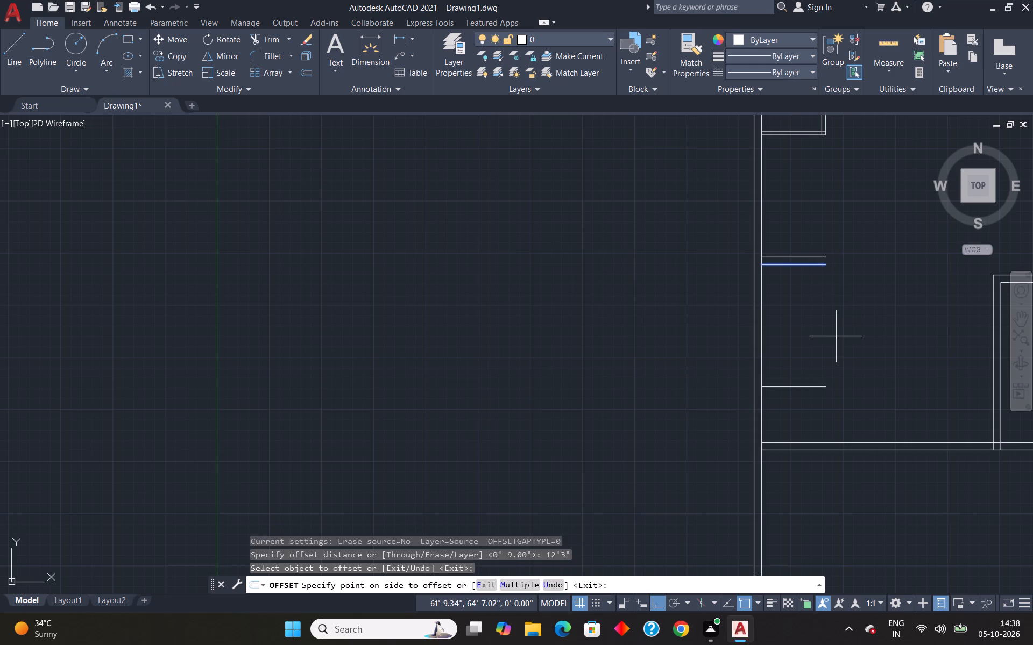
key(Escape)
Offset the newly created horizontal line 9" downward to form the room's bottom wall.
key(o)
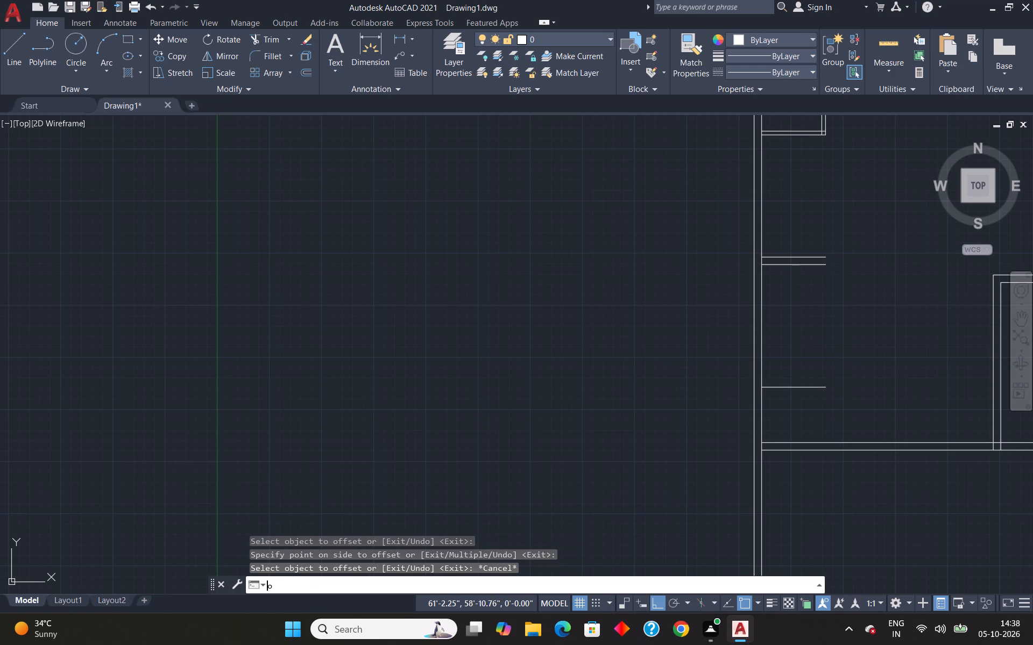
key(Return)
key(9)
key(shift+quotedbl)
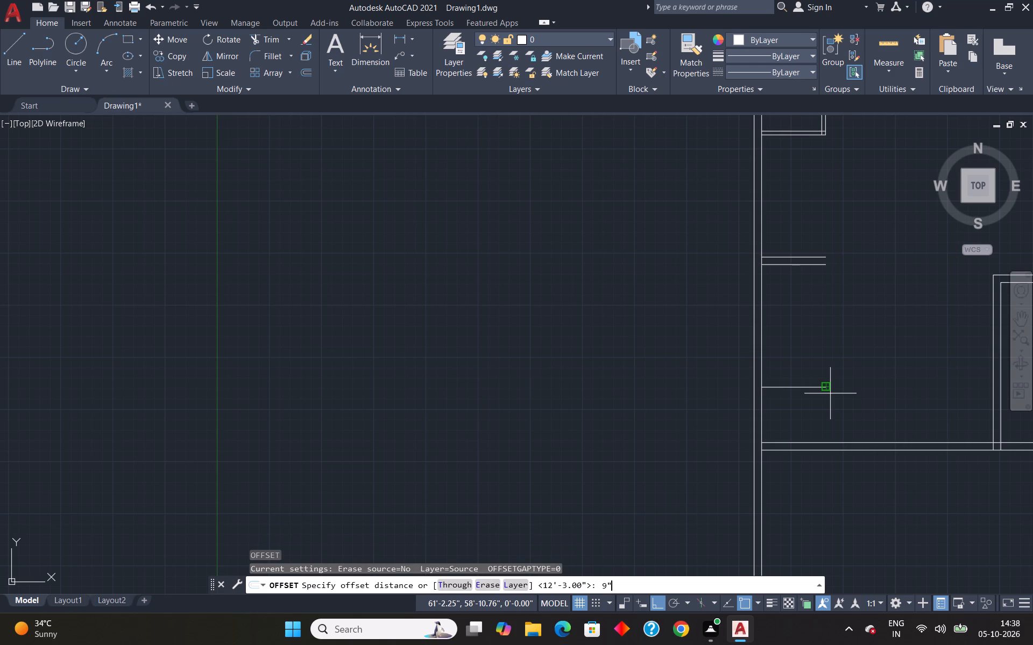
key(Return)
click(813, 388)
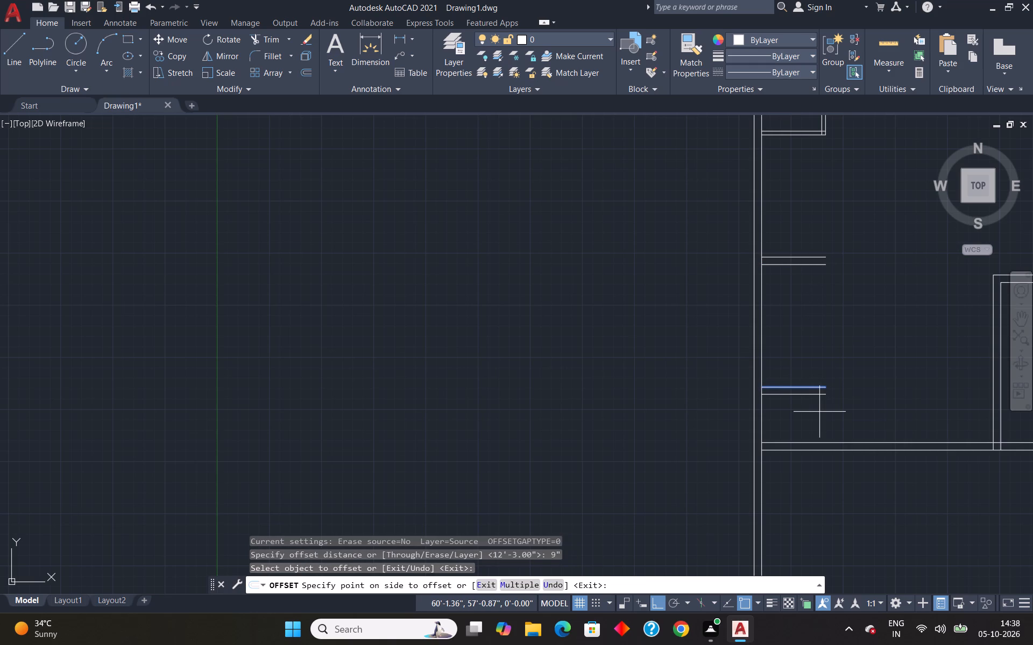
click(823, 411)
key(Escape)
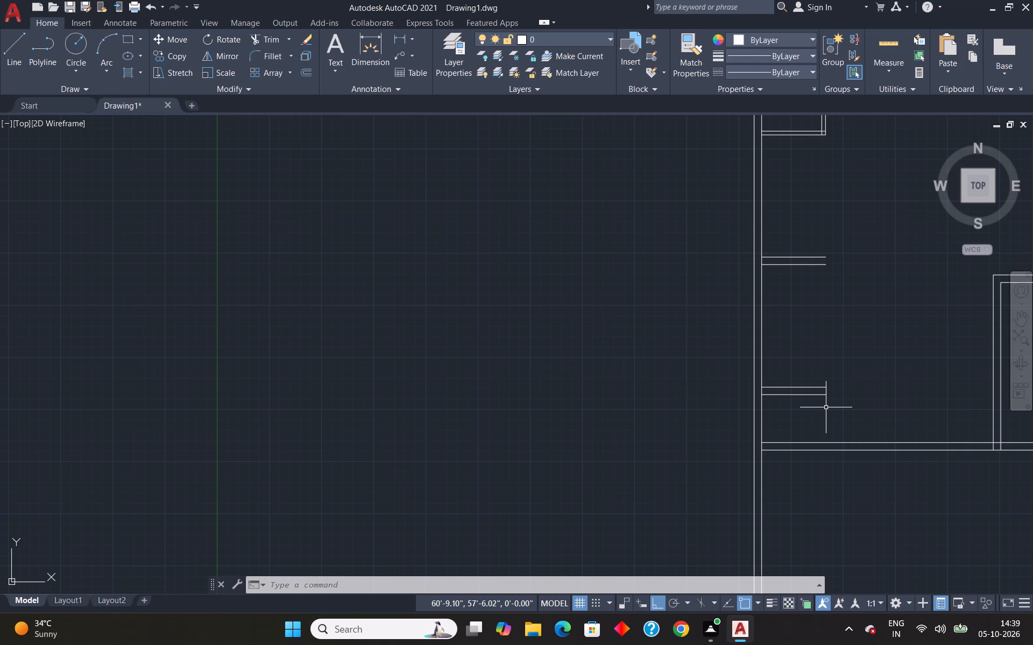
Offset the left outer wall's inner face 14' into the plan to mark the room's right side.
scroll(841, 354, down, 4)
scroll(840, 362, up, 4)
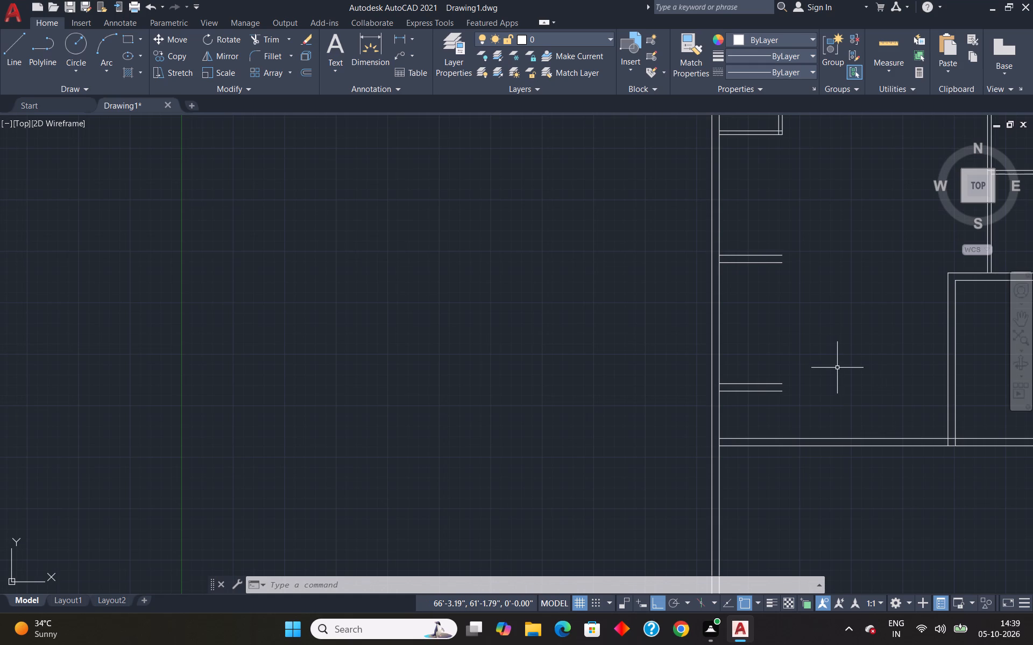
scroll(883, 371, down, 4)
scroll(869, 362, up, 3)
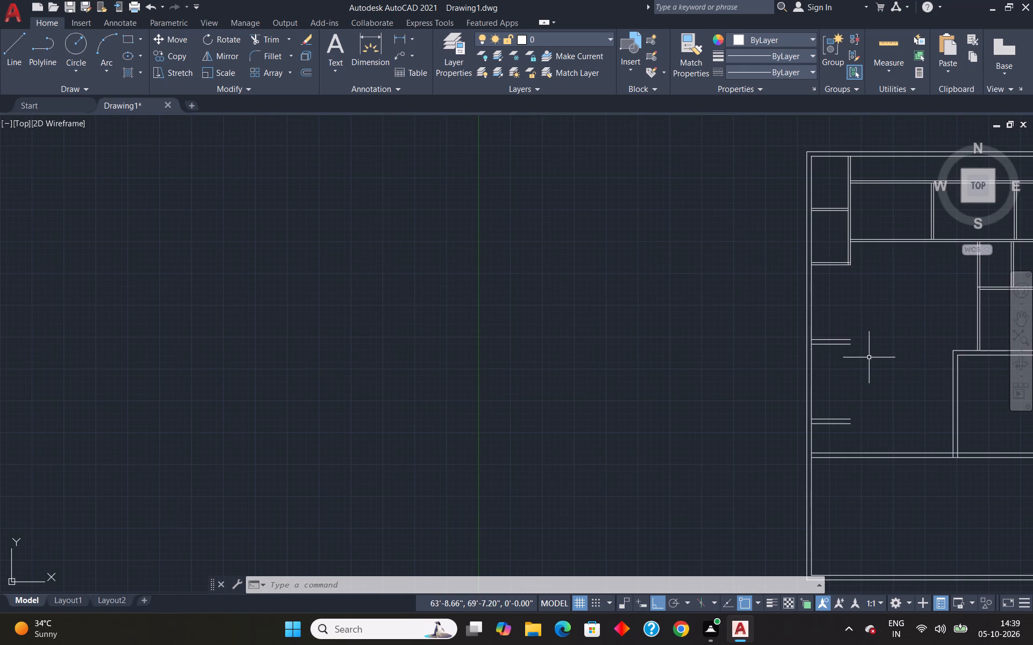
scroll(864, 371, up, 3)
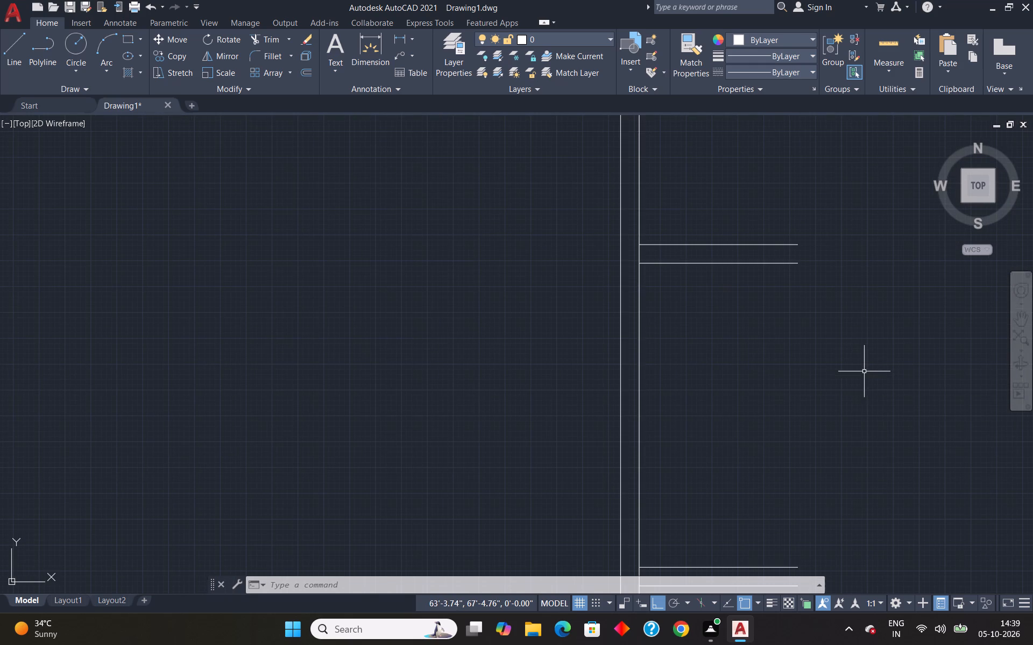
key(o)
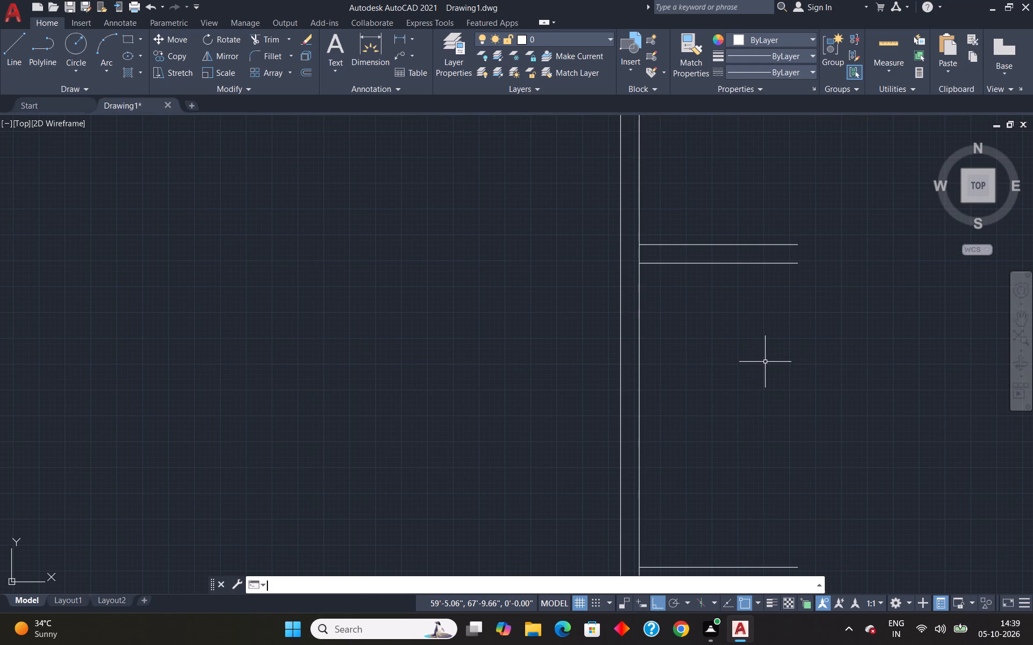
key(Return)
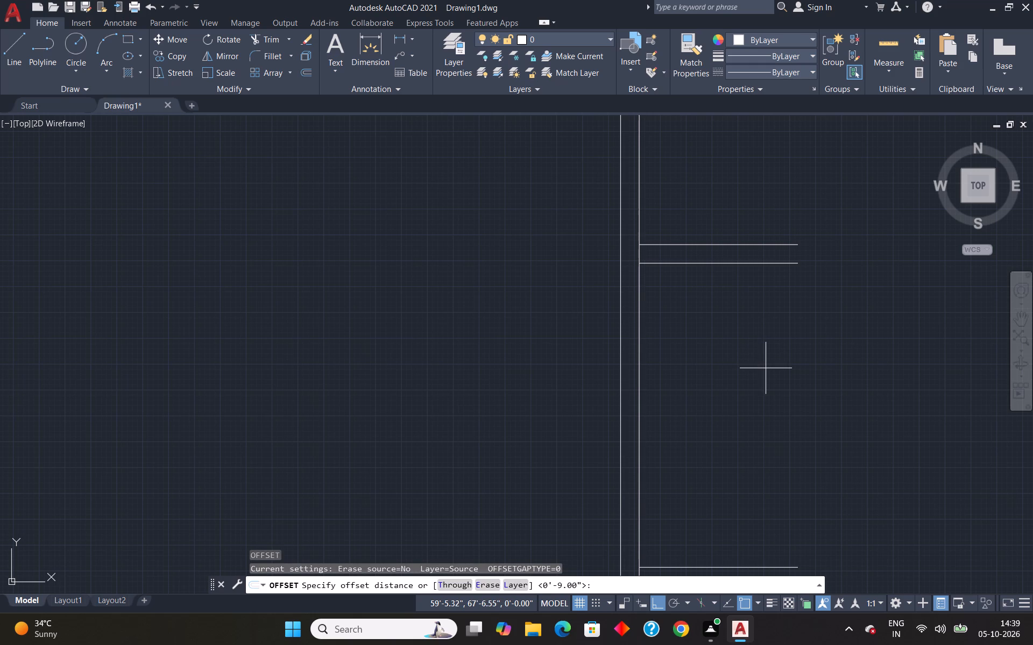
key(1)
text(4')
key(Return)
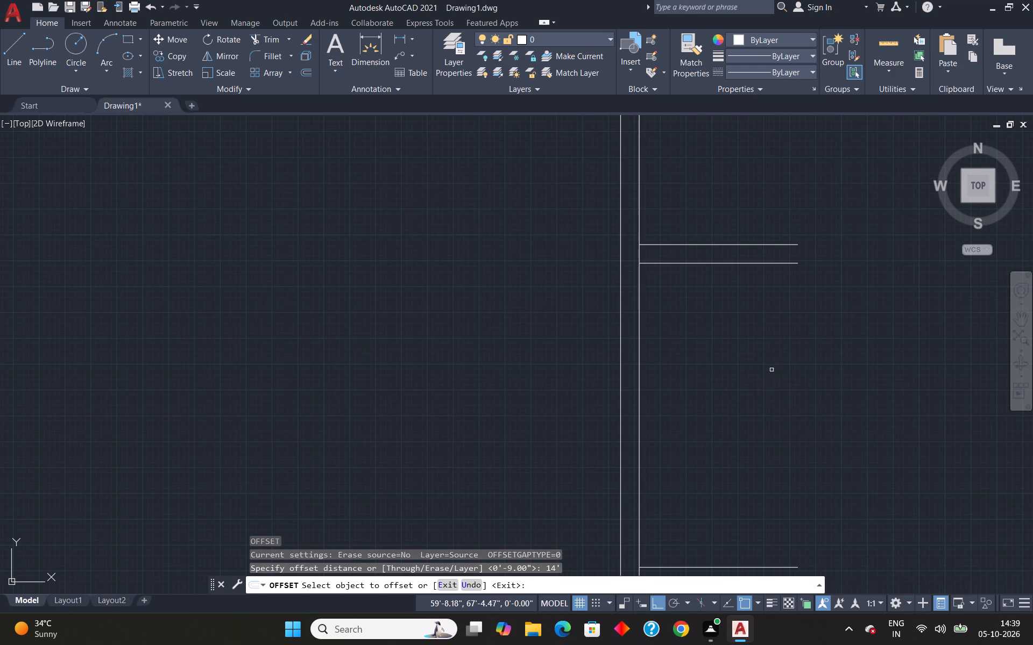
scroll(776, 360, down, 3)
click(742, 372)
click(797, 394)
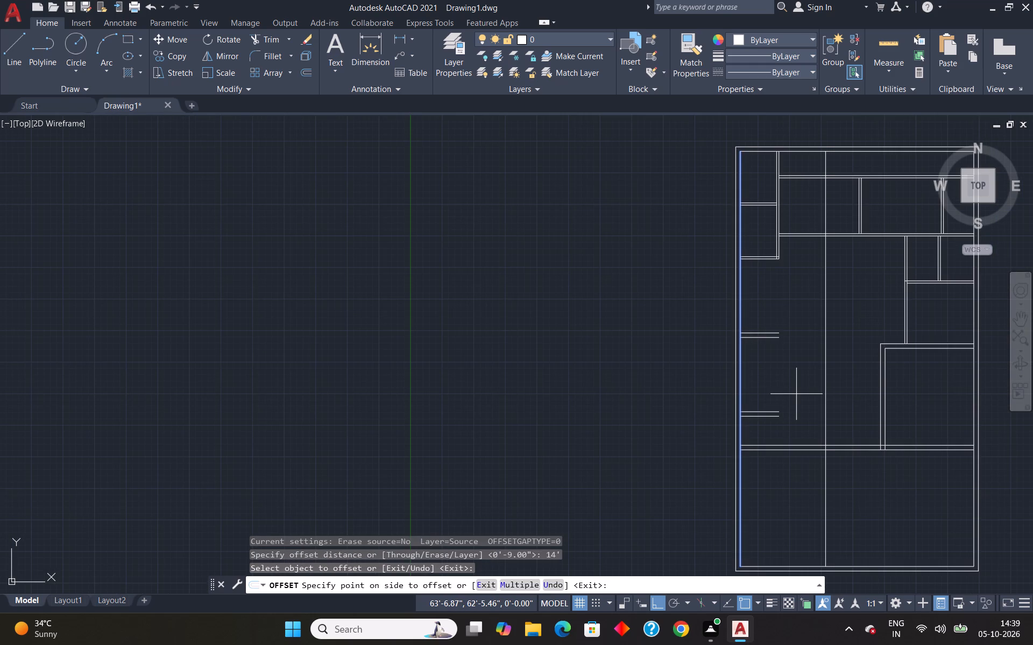
key(Escape)
Trim the new vertical line above the upper room row's bottom wall and below the long lower horizontal wall.
text(tr)
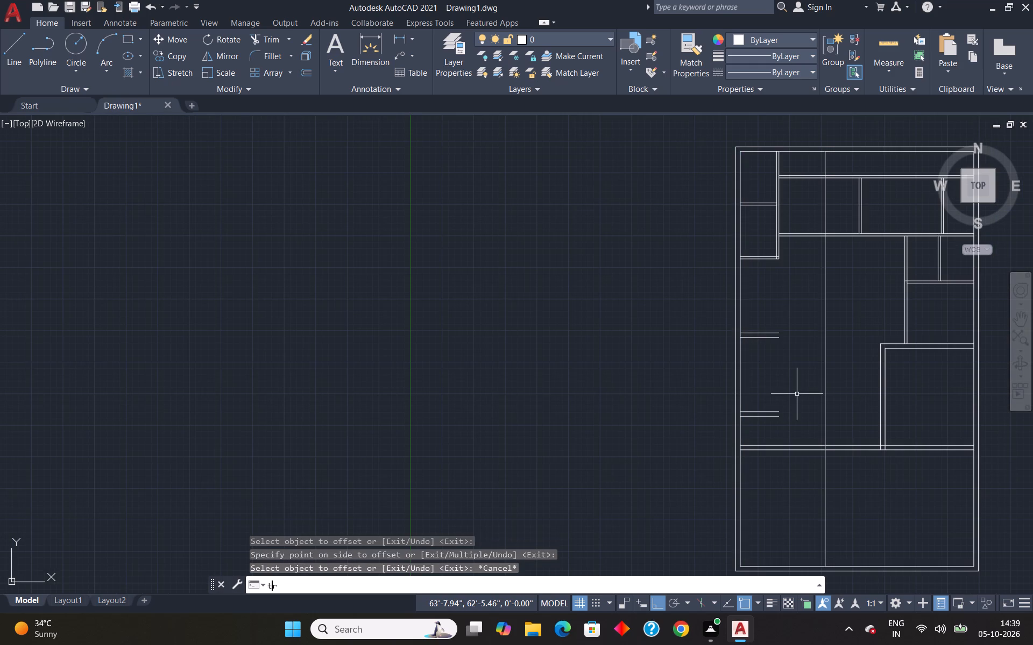
key(Return)
drag(827, 211, 817, 206)
scroll(823, 157, up, 3)
drag(812, 180, 804, 185)
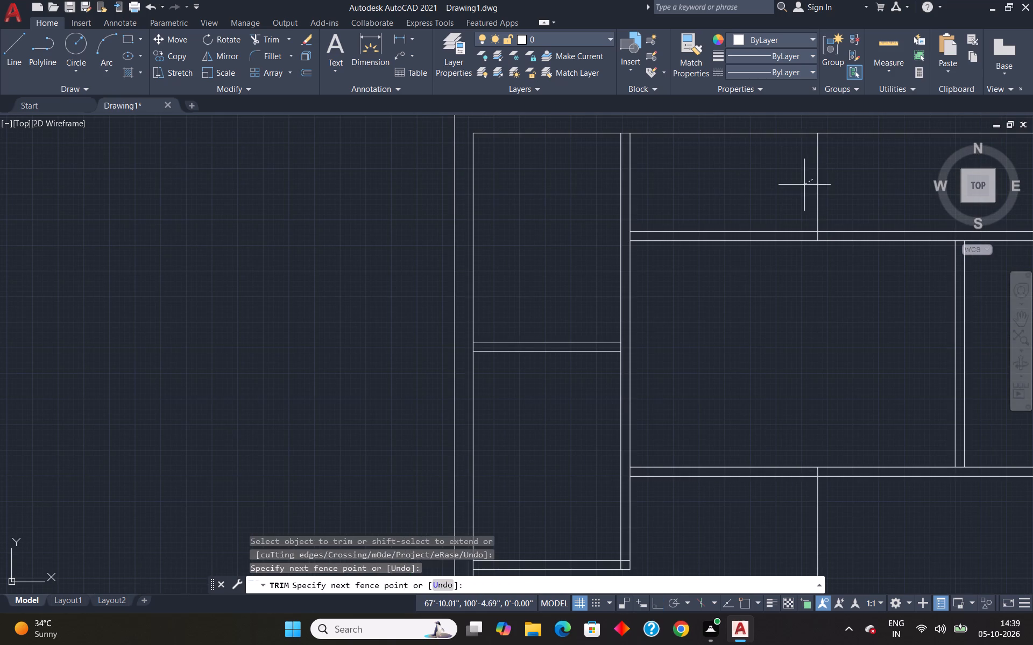
drag(804, 185, 803, 186)
drag(831, 191, 805, 196)
scroll(818, 235, up, 4)
drag(808, 232, 777, 236)
scroll(783, 236, down, 6)
scroll(776, 391, down, 6)
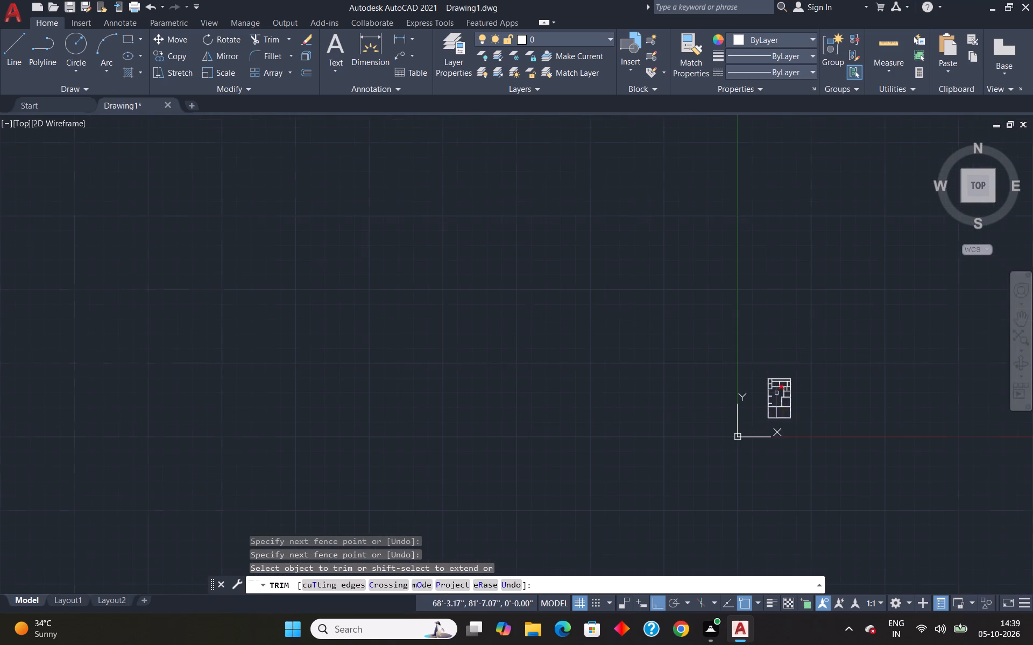
scroll(777, 419, up, 6)
drag(782, 293, 667, 327)
scroll(705, 220, up, 3)
drag(654, 262, 696, 263)
key(Escape)
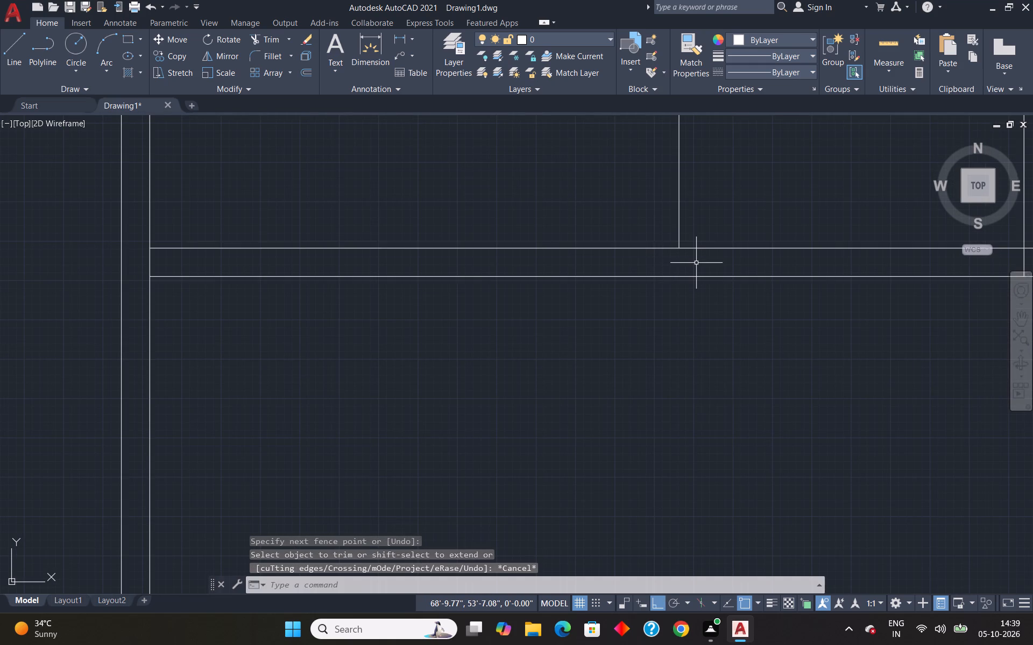
Extend both lines of each of the two short horizontal walls to the new vertical line.
key(e)
key(x)
key(Return)
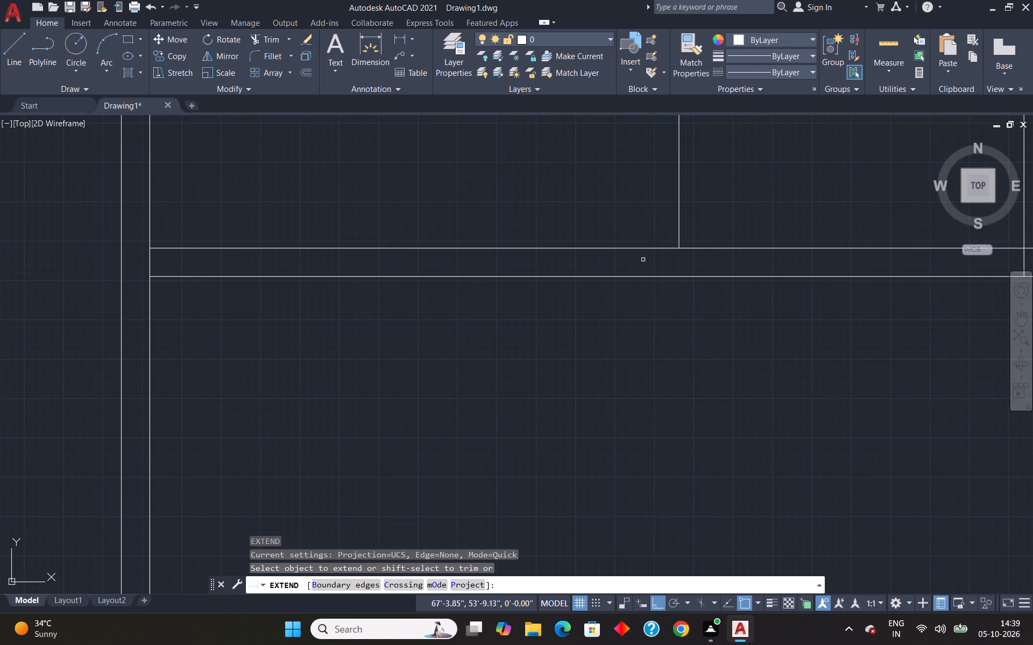
scroll(674, 295, down, 5)
click(641, 269)
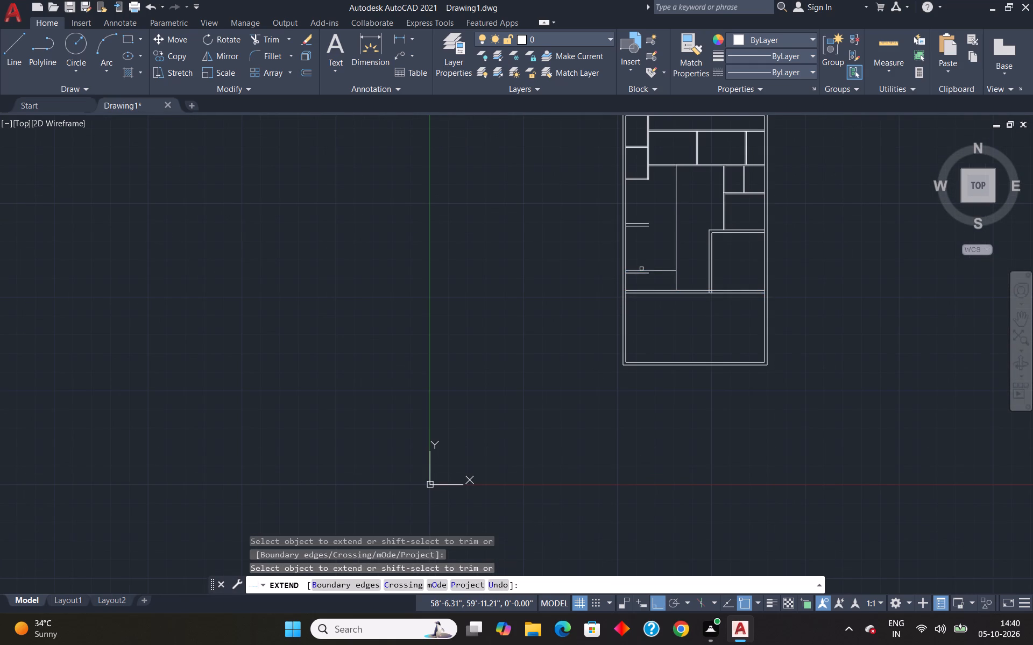
click(643, 273)
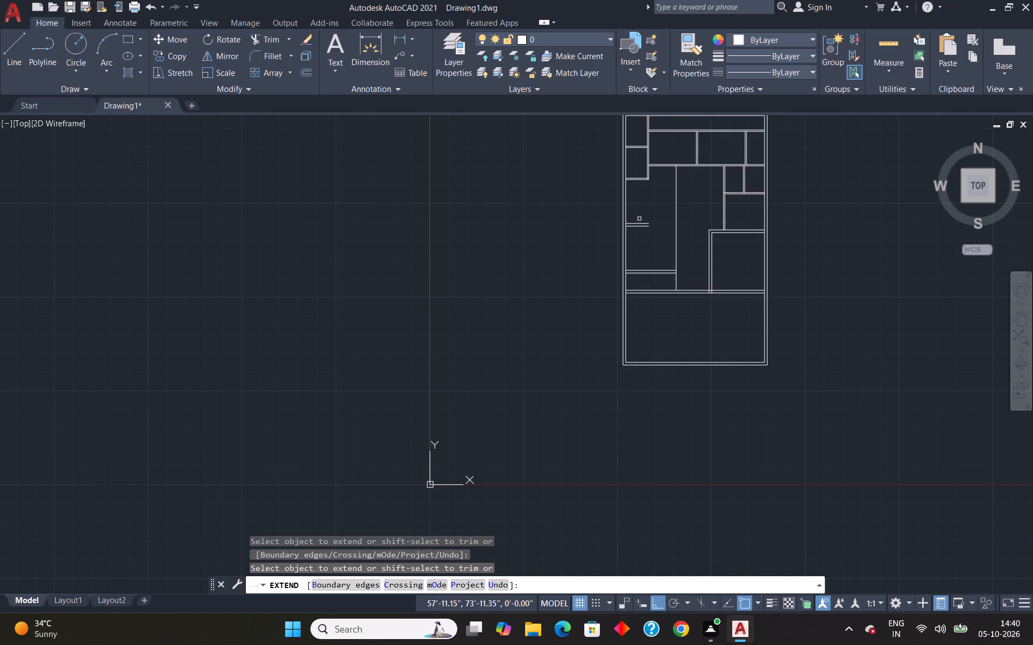
click(642, 224)
click(646, 225)
key(Escape)
Trim the vertical line above the room's top wall and below its bottom wall.
text(tr)
key(Return)
drag(662, 202, 698, 210)
drag(684, 278, 667, 280)
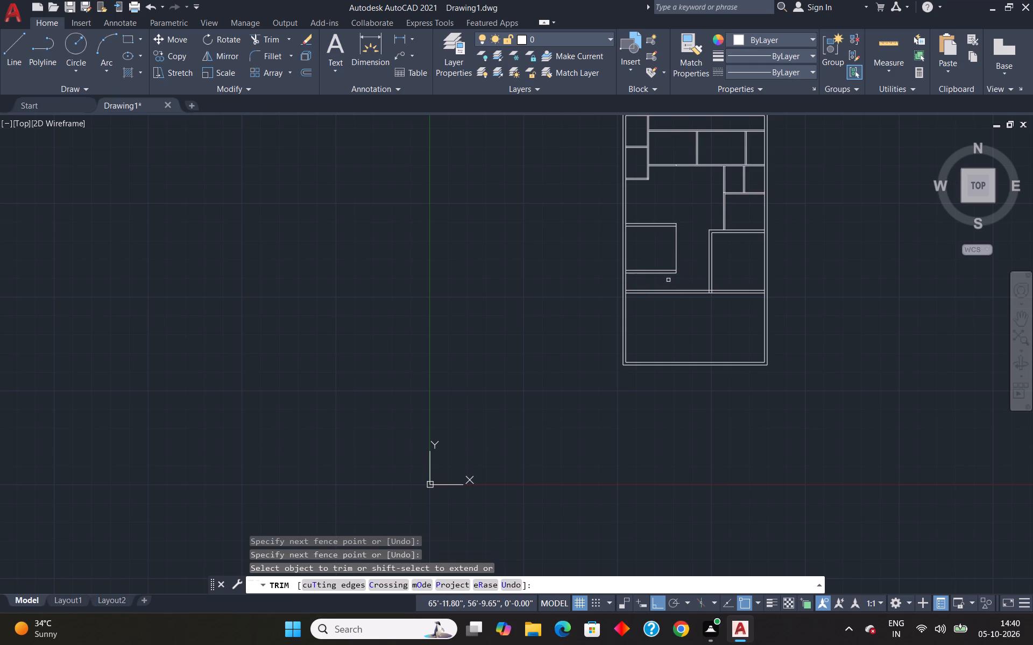
key(Escape)
Offset the room's right vertical line 9" outward to form its wall thickness.
key(o)
key(Return)
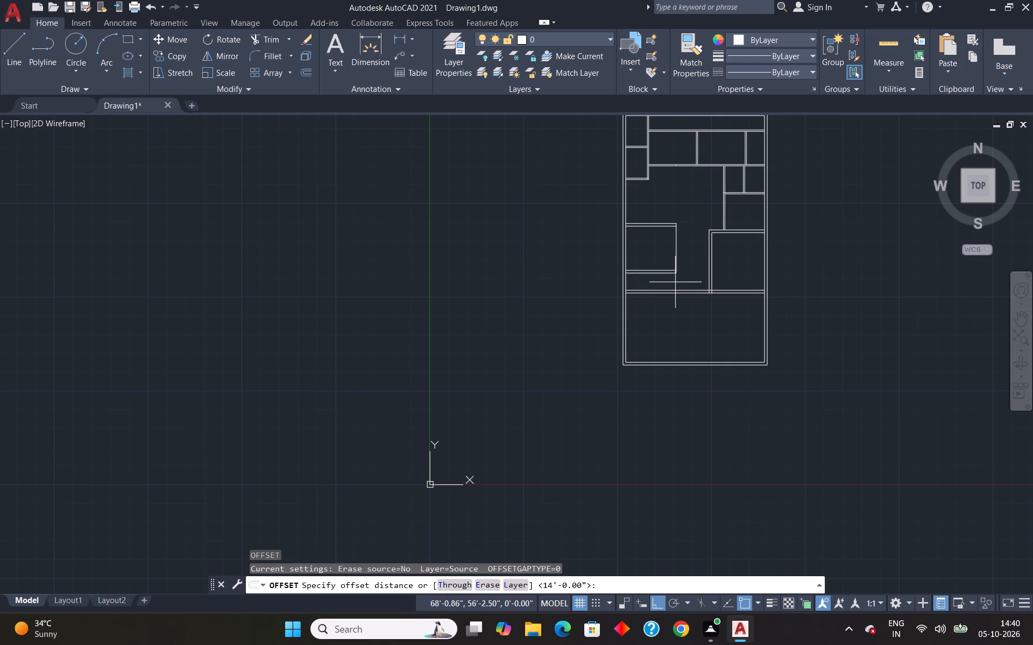
text(4.)
key(BackSpace)
key(BackSpace)
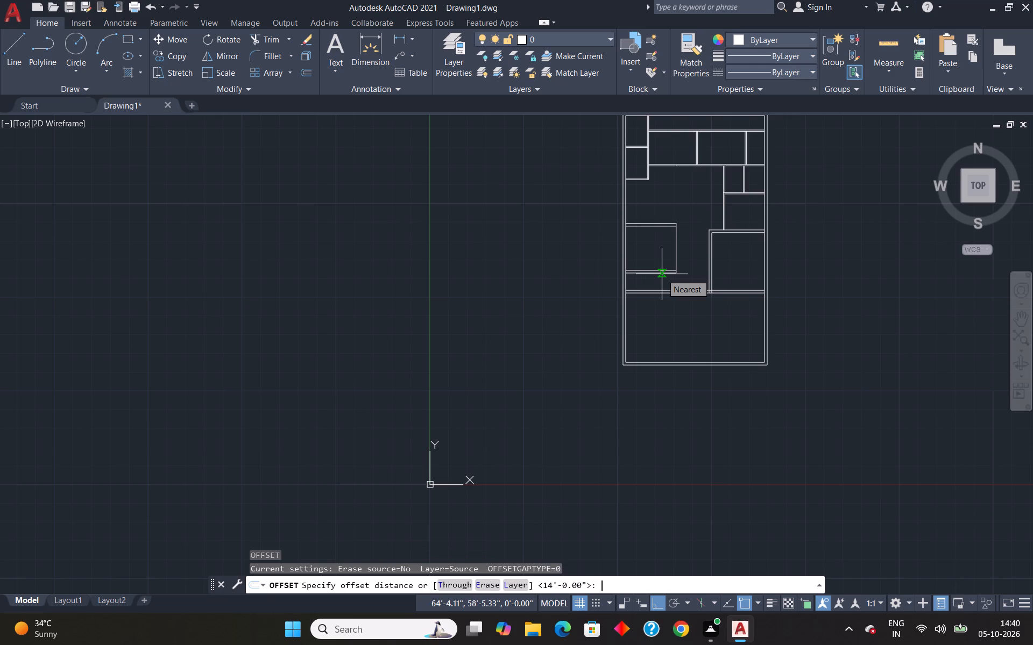
text(9")
key(Return)
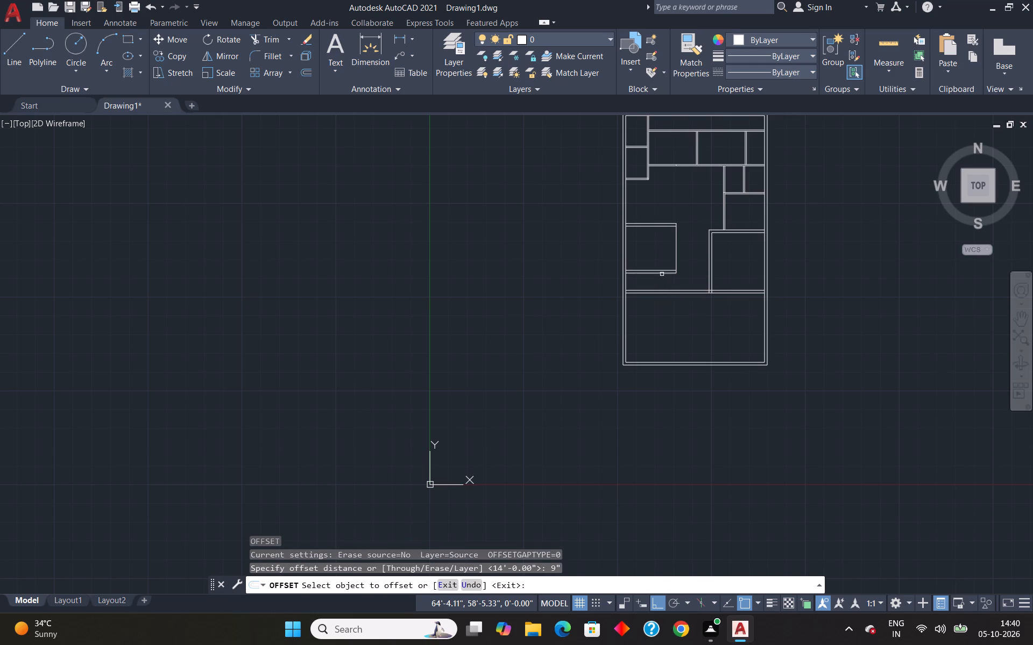
scroll(712, 237, up, 5)
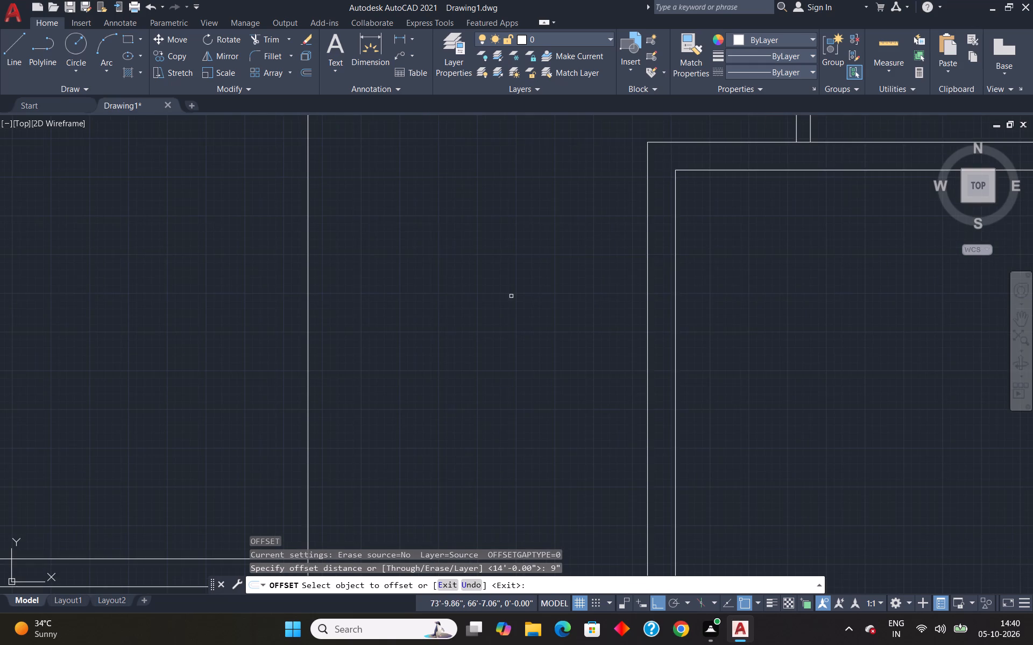
scroll(511, 296, down, 2)
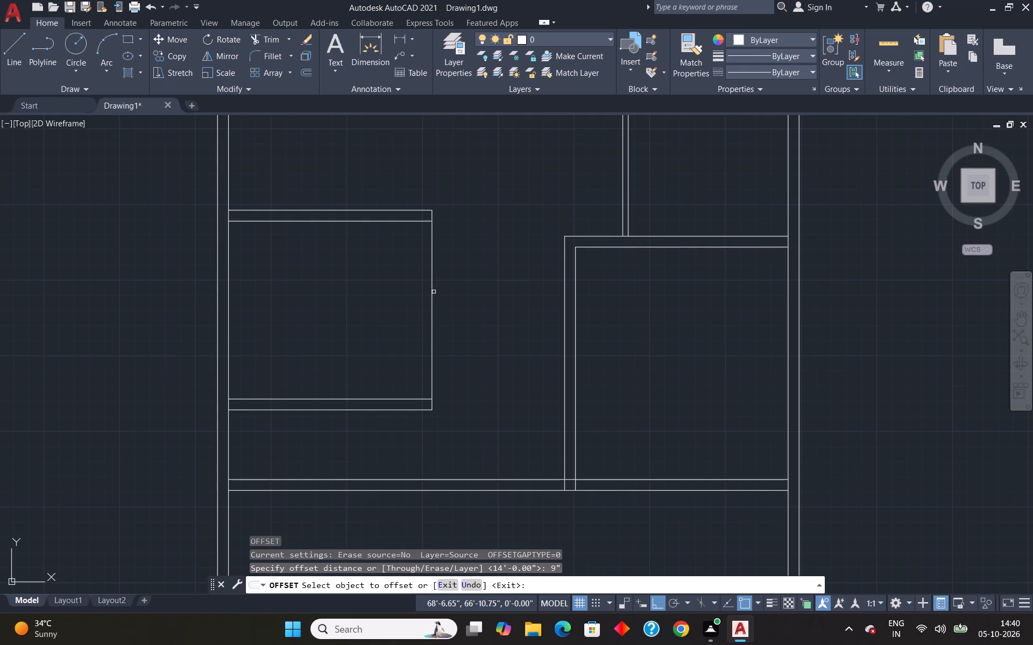
click(431, 291)
click(489, 305)
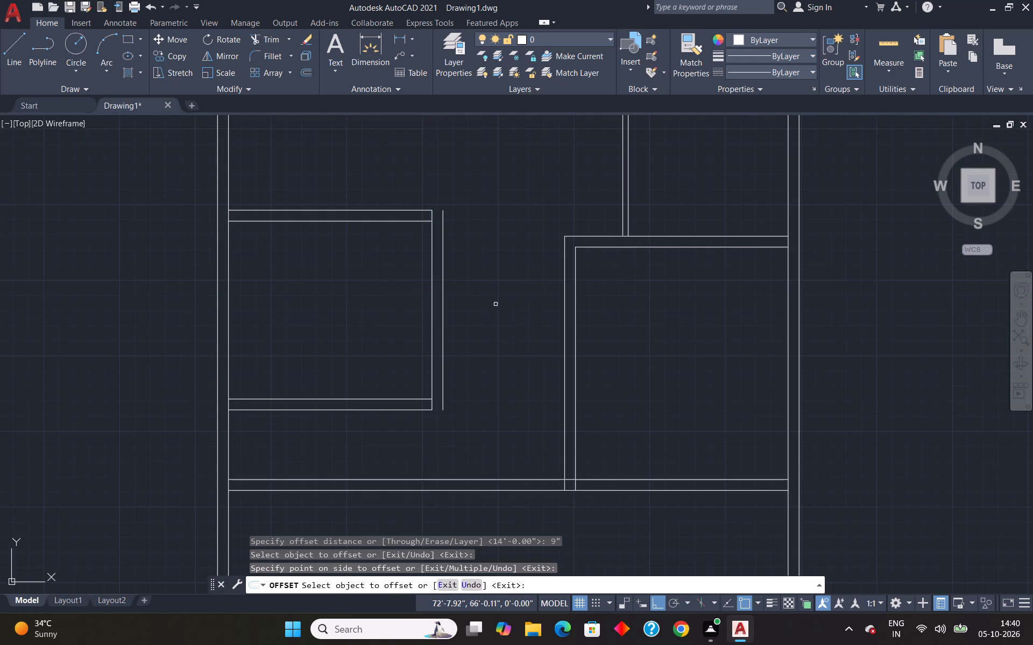
key(Escape)
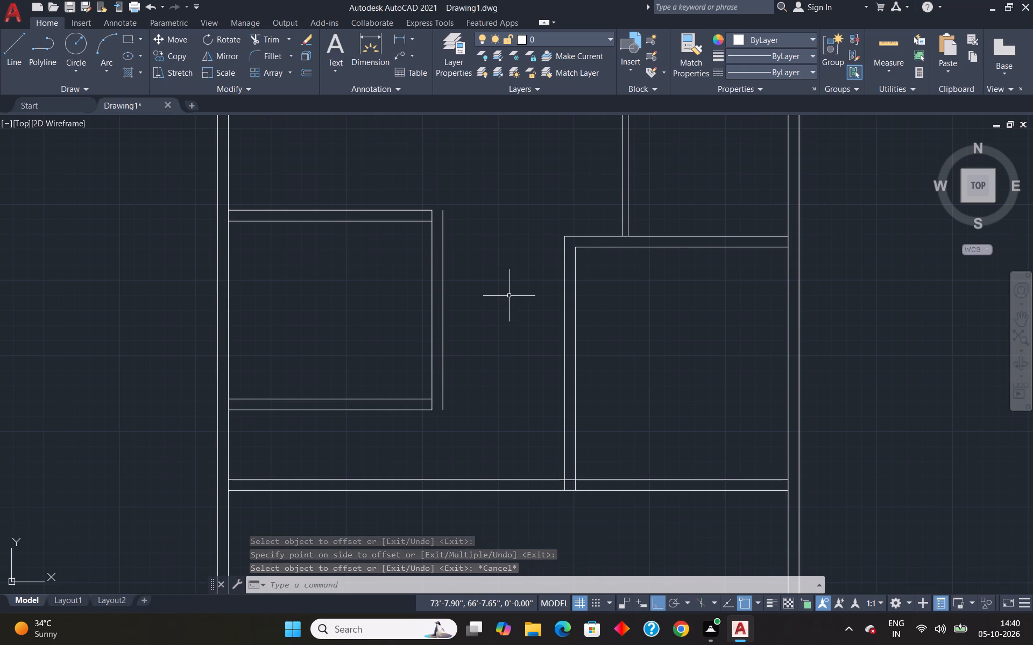
Fillet the new outer vertical line with the room's outer top and bottom wall lines at zero radius to close both corners.
key(f)
key(Return)
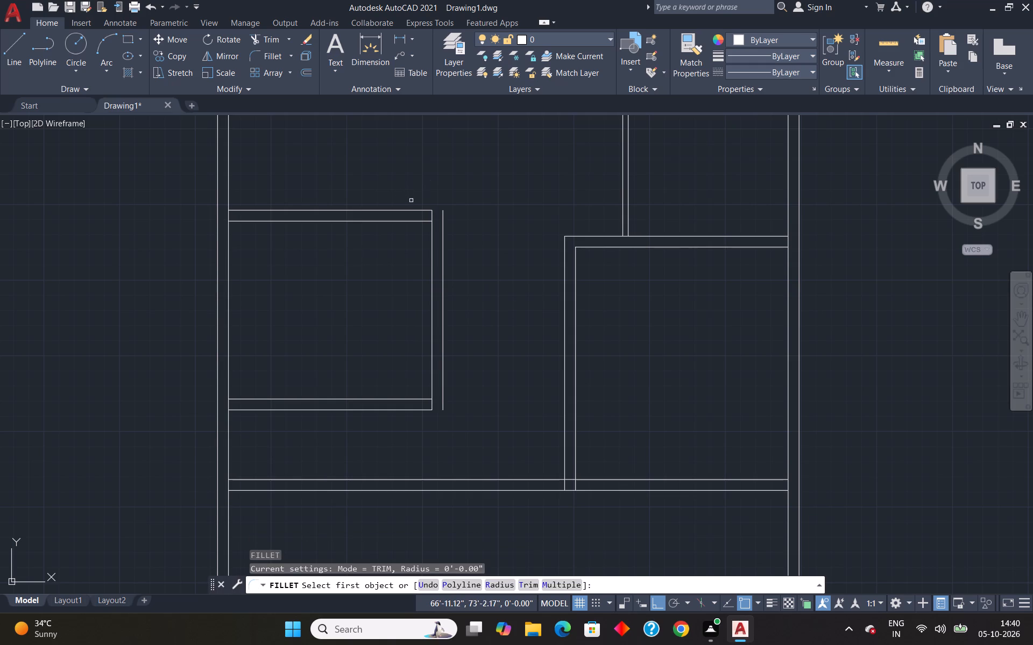
click(411, 211)
click(443, 213)
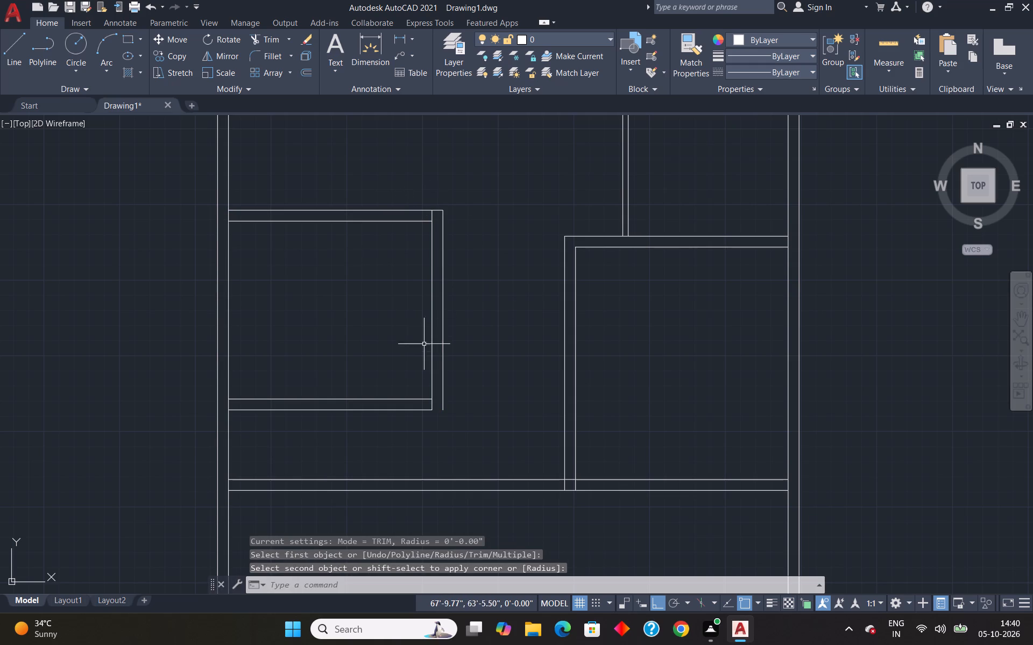
key(space)
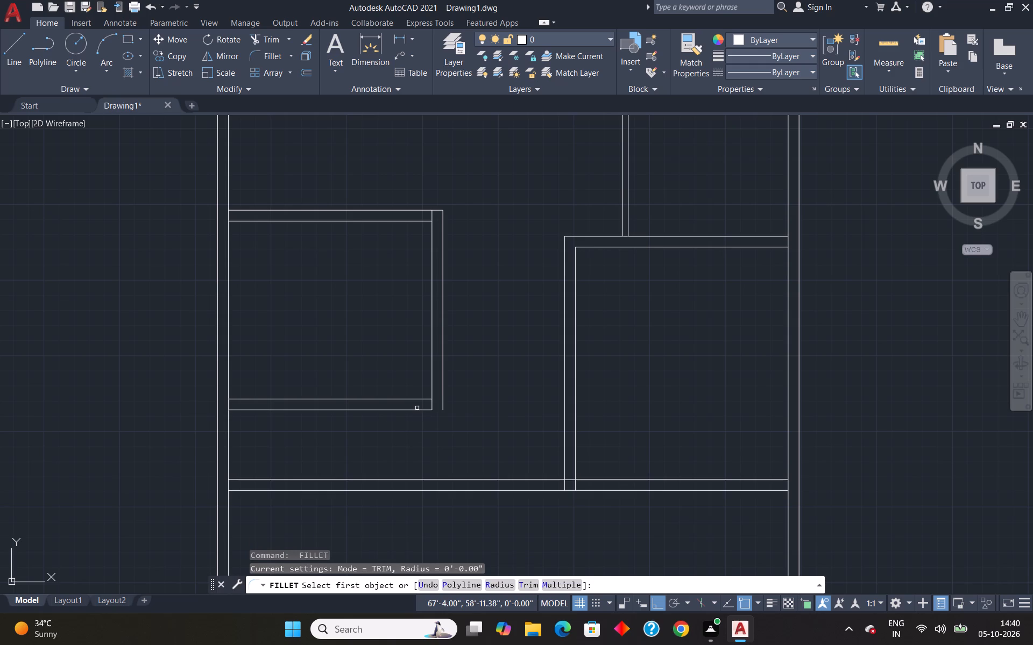
click(417, 409)
click(443, 402)
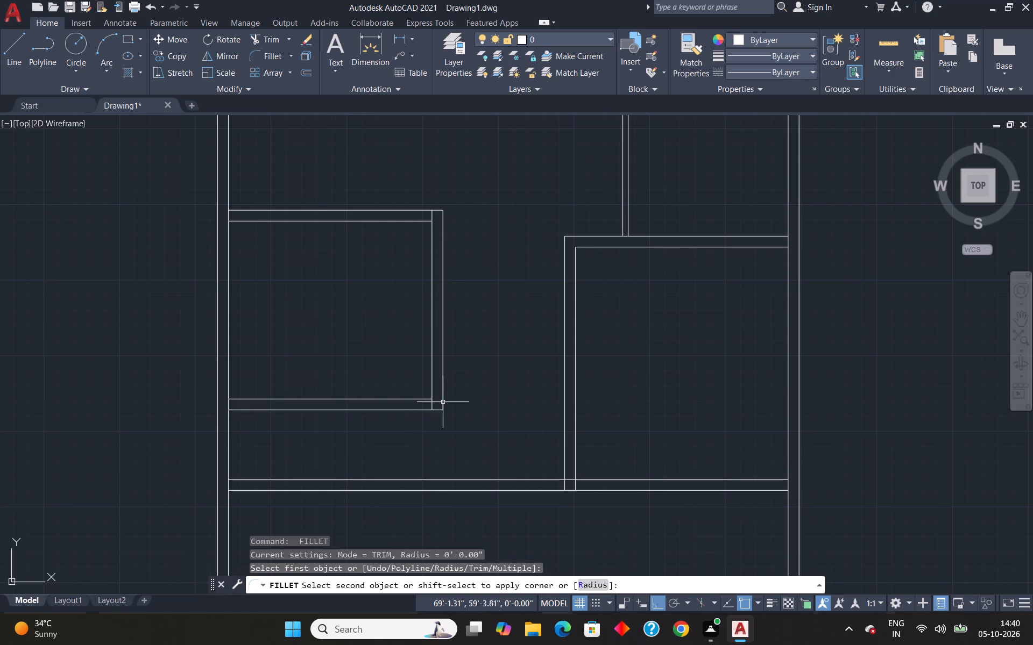
key(Escape)
Extend both lines of the room's right wall down to the bottom line of the long lower horizontal wall.
scroll(432, 309, down, 3)
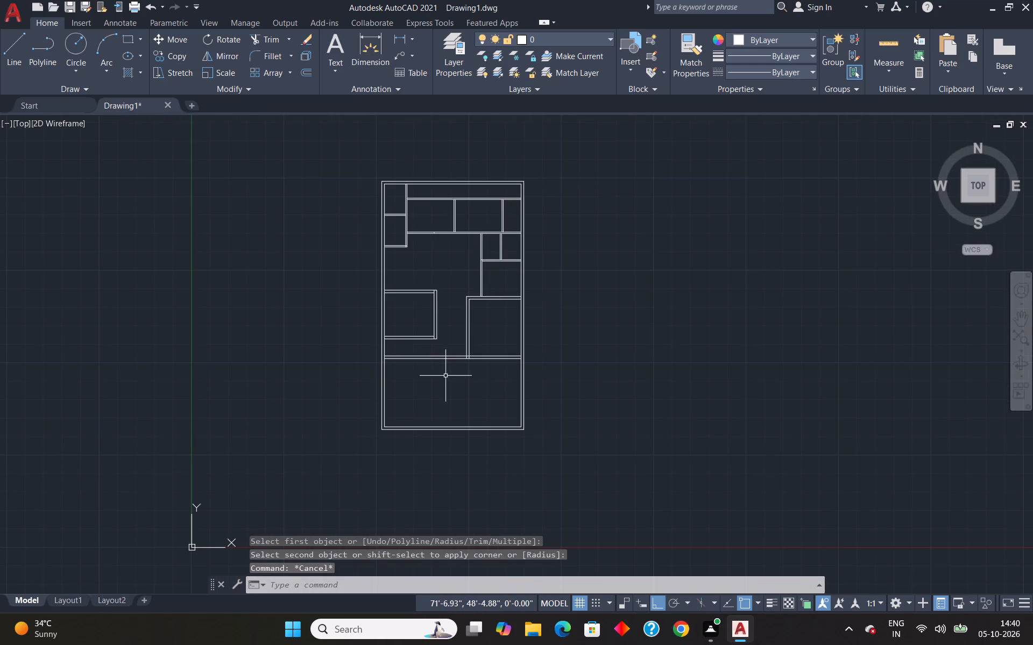
scroll(435, 332, up, 3)
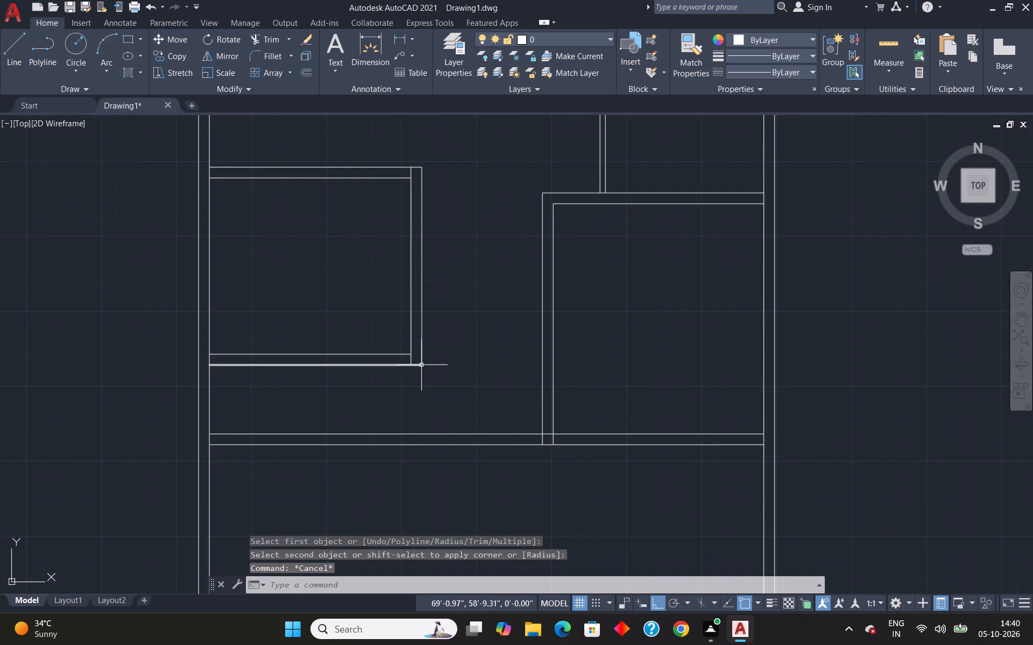
text(ex)
key(Return)
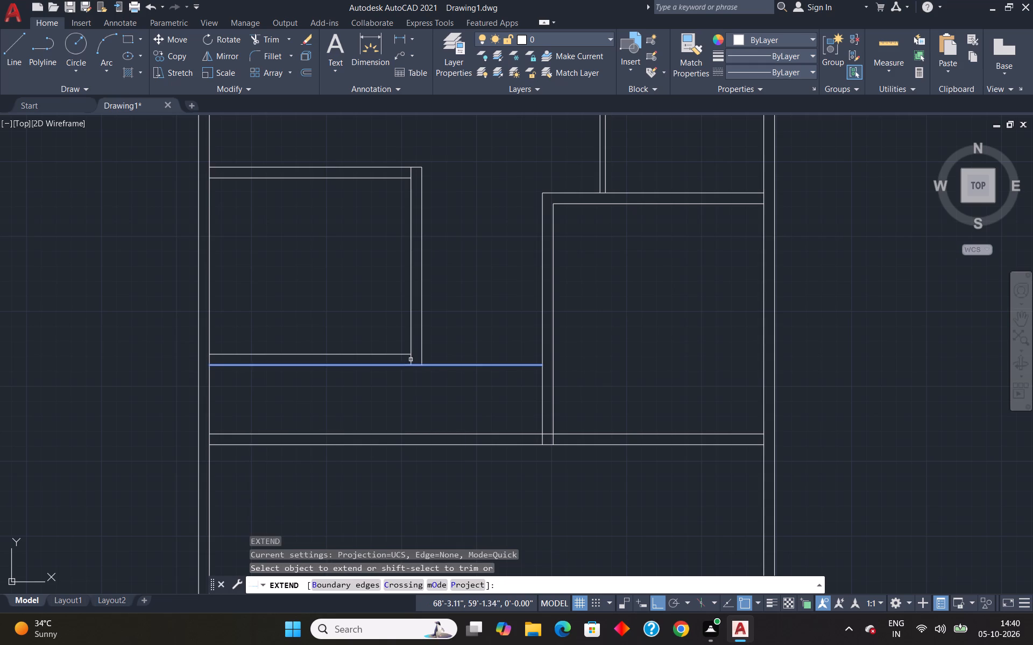
click(413, 345)
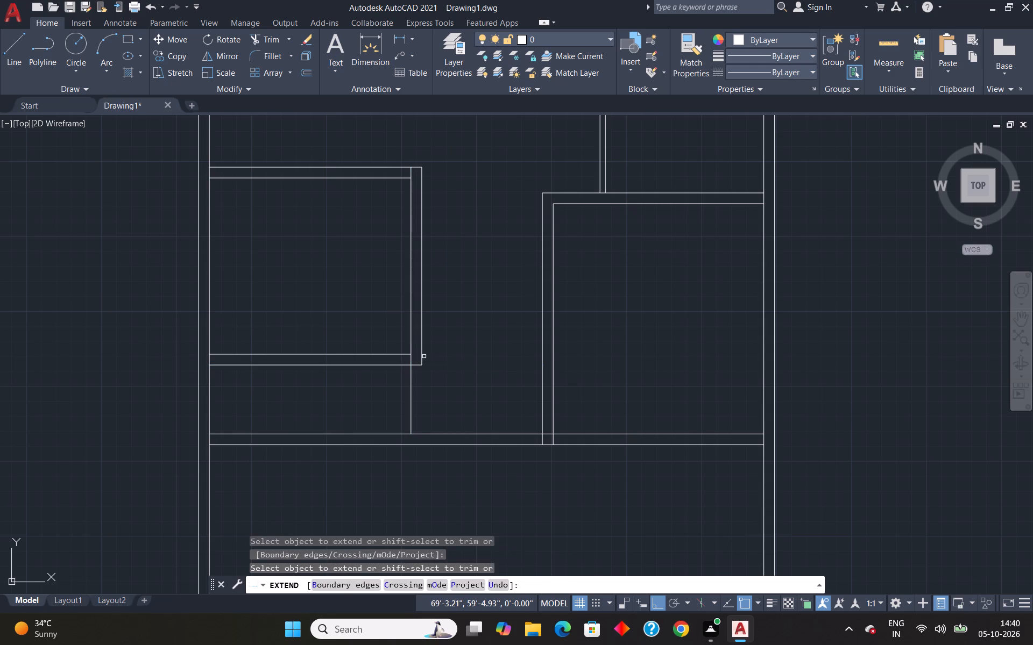
click(423, 356)
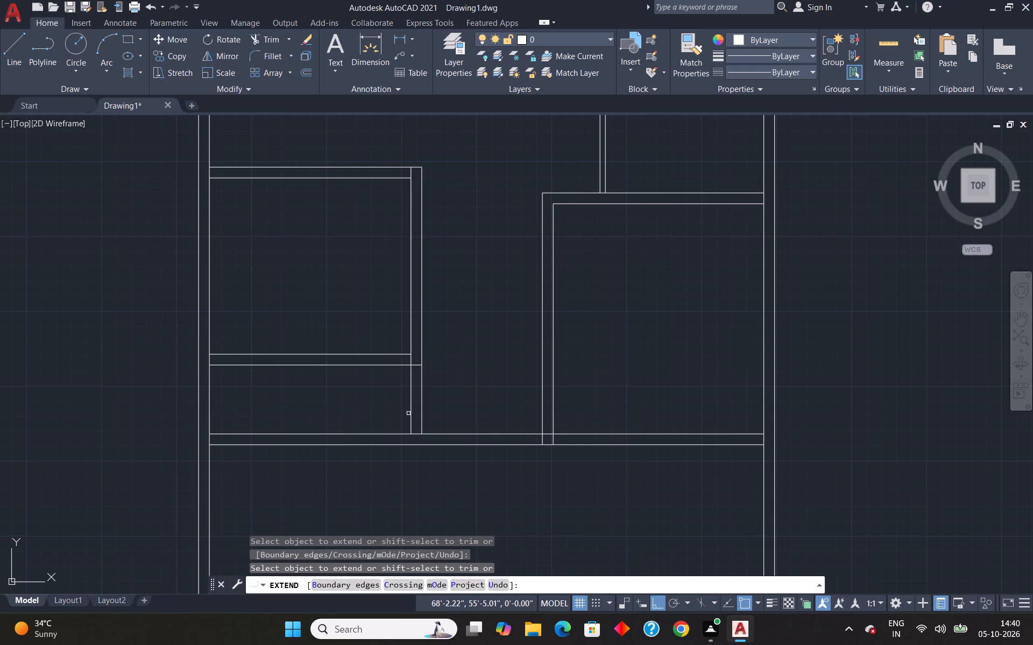
click(409, 424)
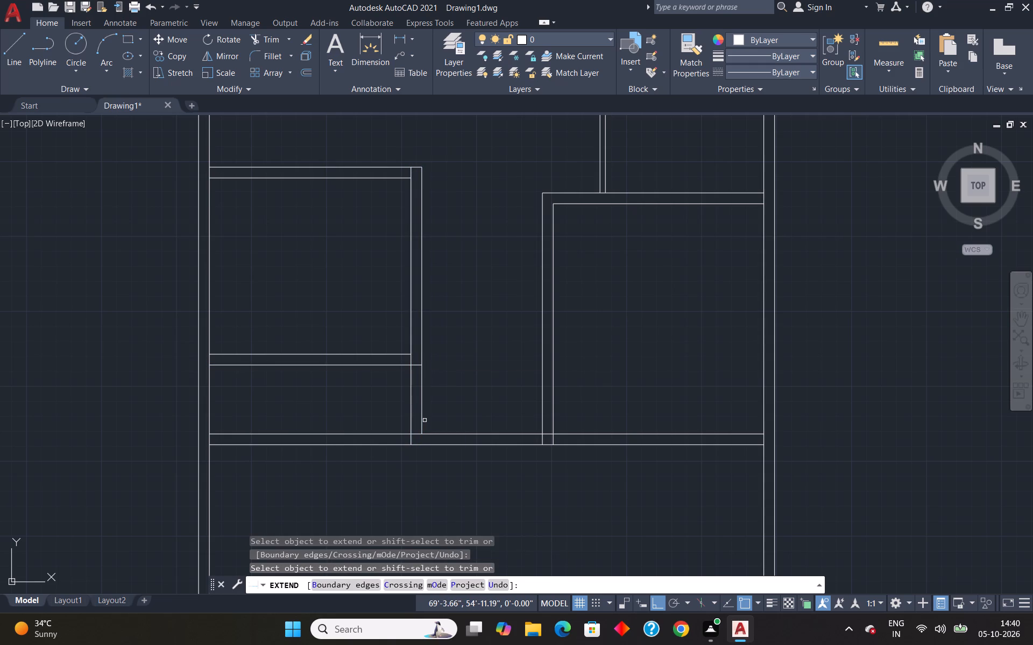
click(422, 417)
key(Escape)
Trim both lines of the long lower horizontal wall between the left outer wall and the extended vertical wall.
text(tr)
key(Return)
drag(373, 399, 327, 461)
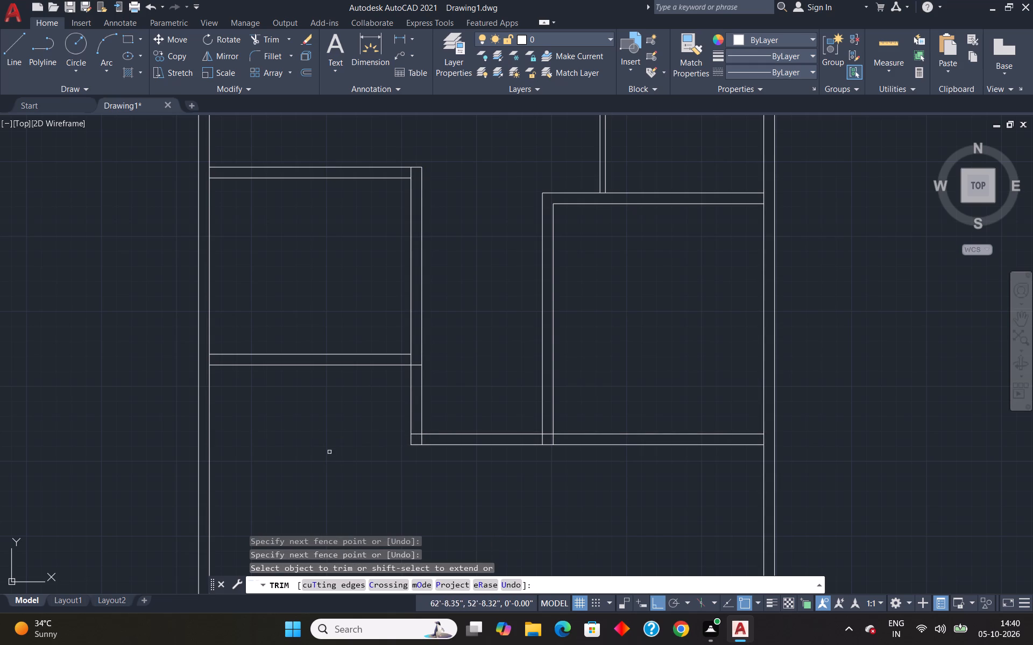
key(Escape)
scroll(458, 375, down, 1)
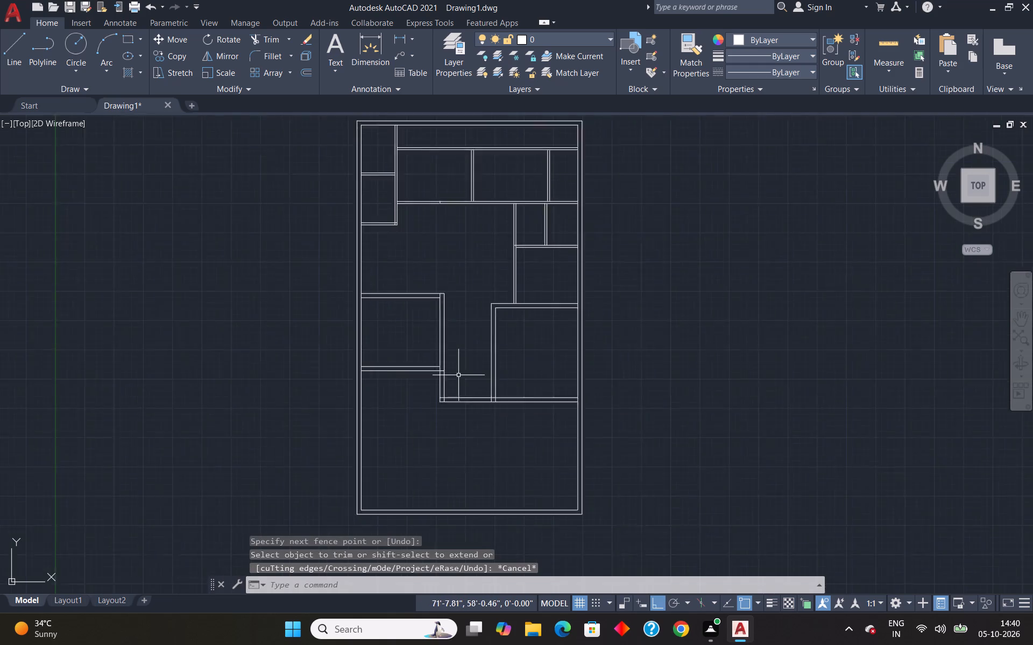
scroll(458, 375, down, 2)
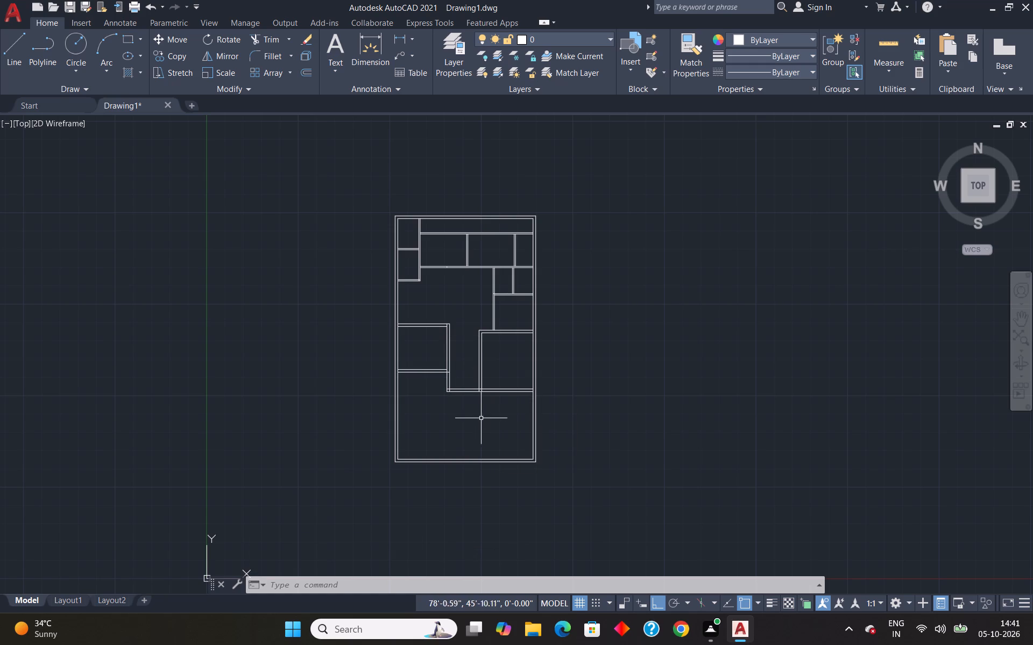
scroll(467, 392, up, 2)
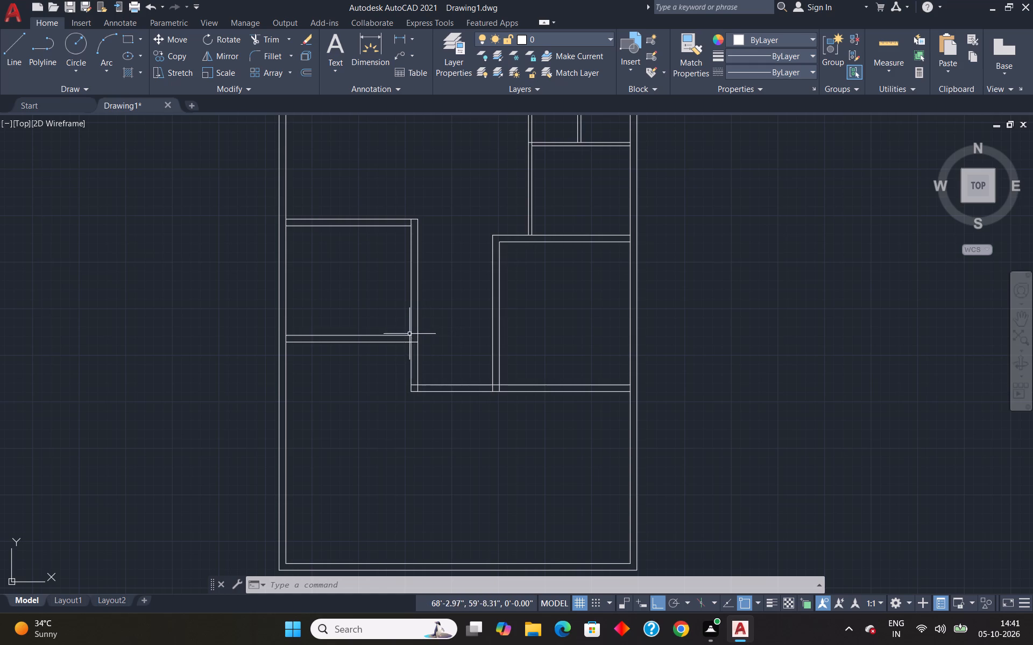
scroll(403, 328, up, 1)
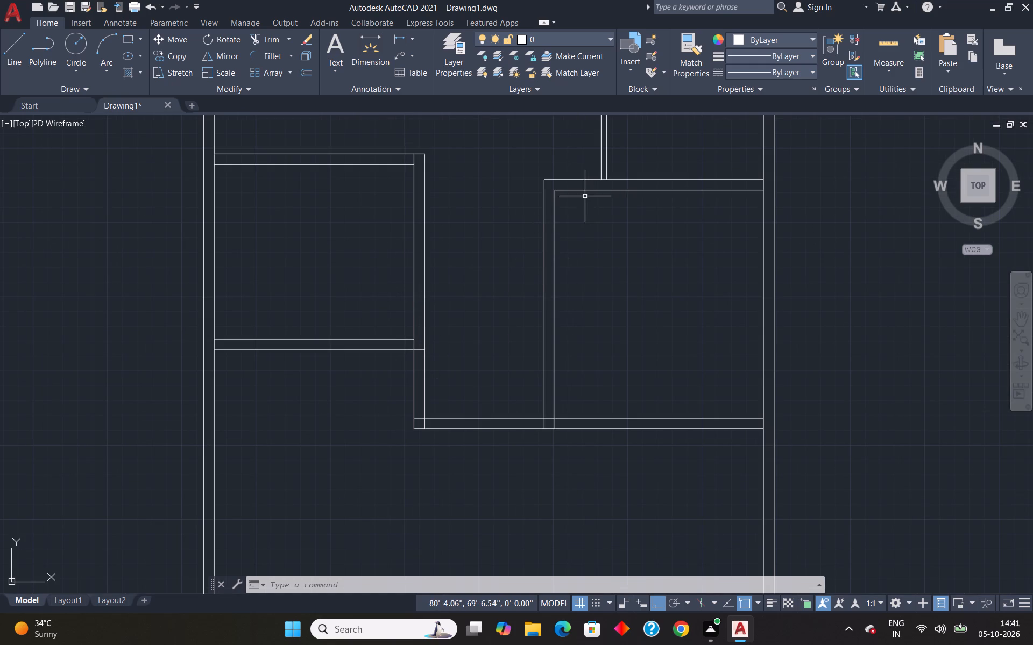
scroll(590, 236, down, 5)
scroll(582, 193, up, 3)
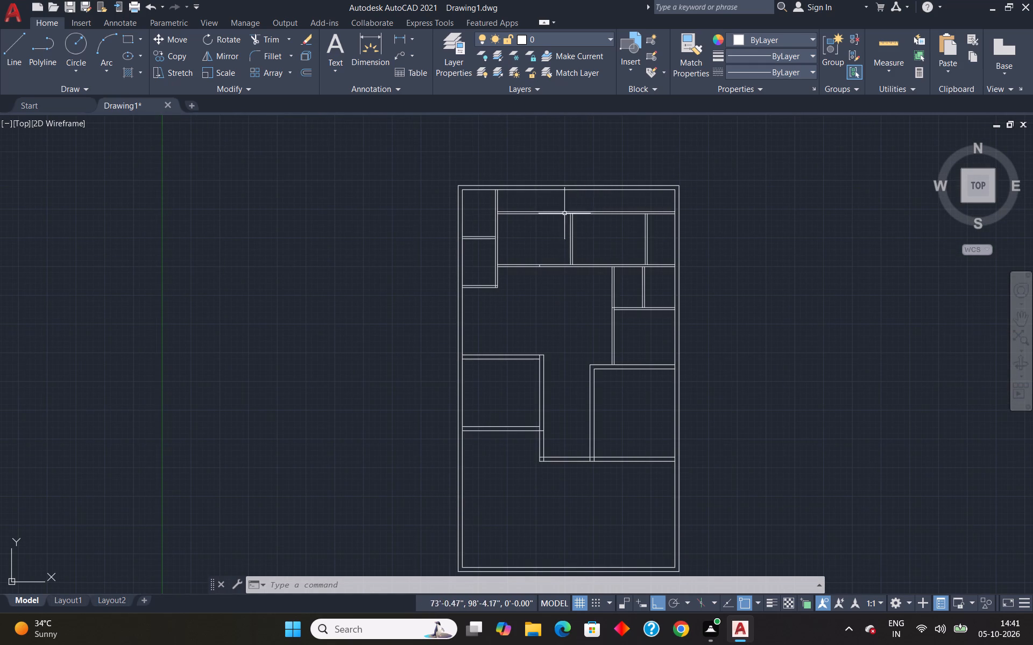
Save the drawing in Documents under the file name "villa pln oct 5".
key(ctrl+s)
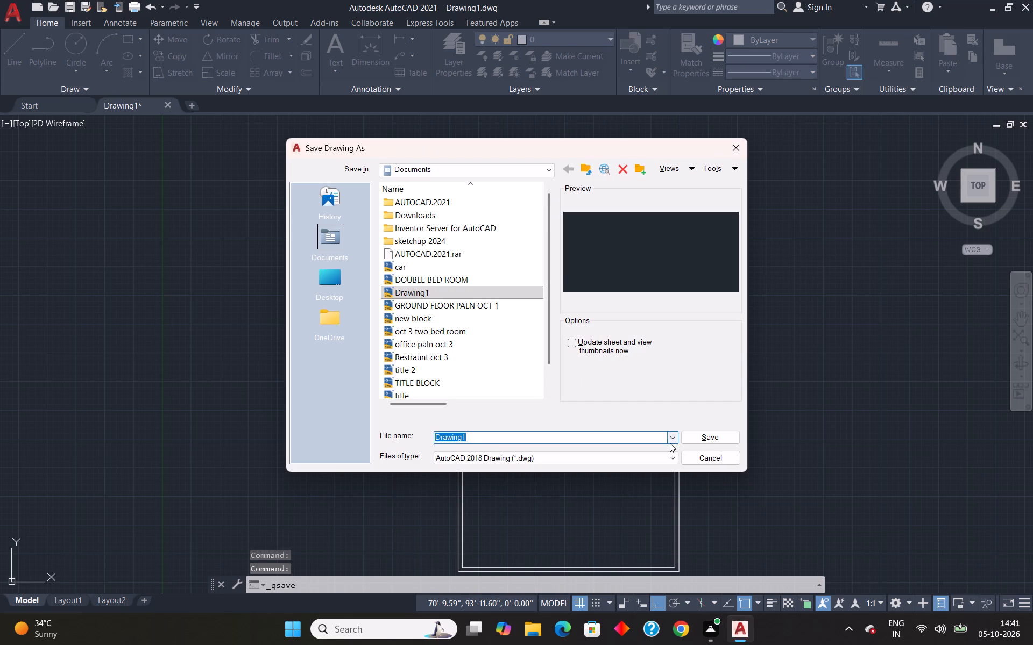
click(655, 440)
key(BackSpace)
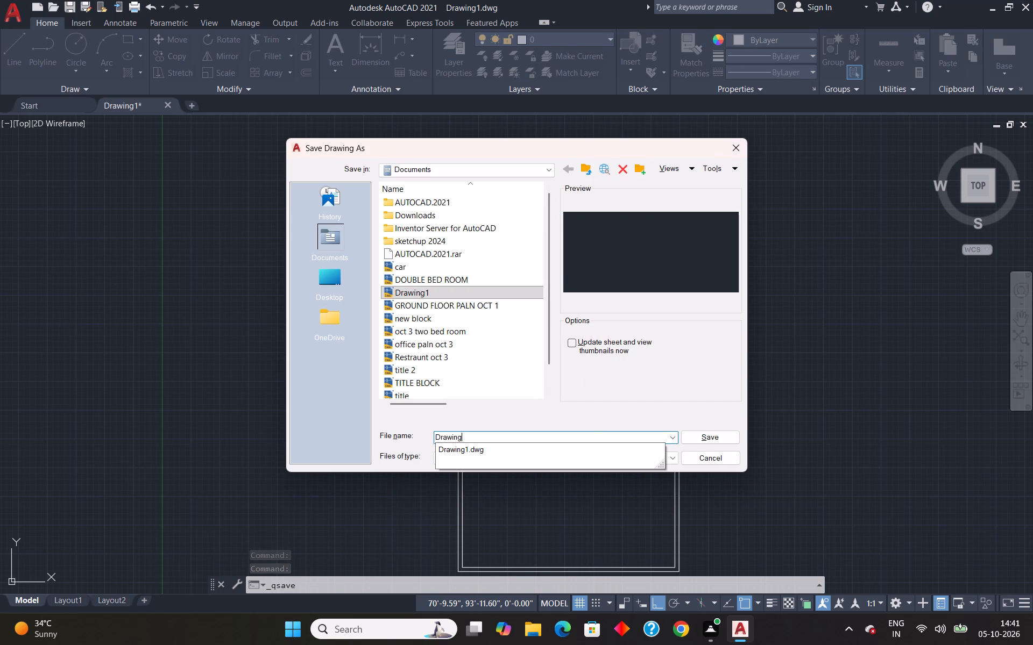
key(BackSpace)
key(BackSpace)
key(BackSpace)
key(BackSpace)
key(BackSpace)
key(BackSpace)
key(BackSpace)
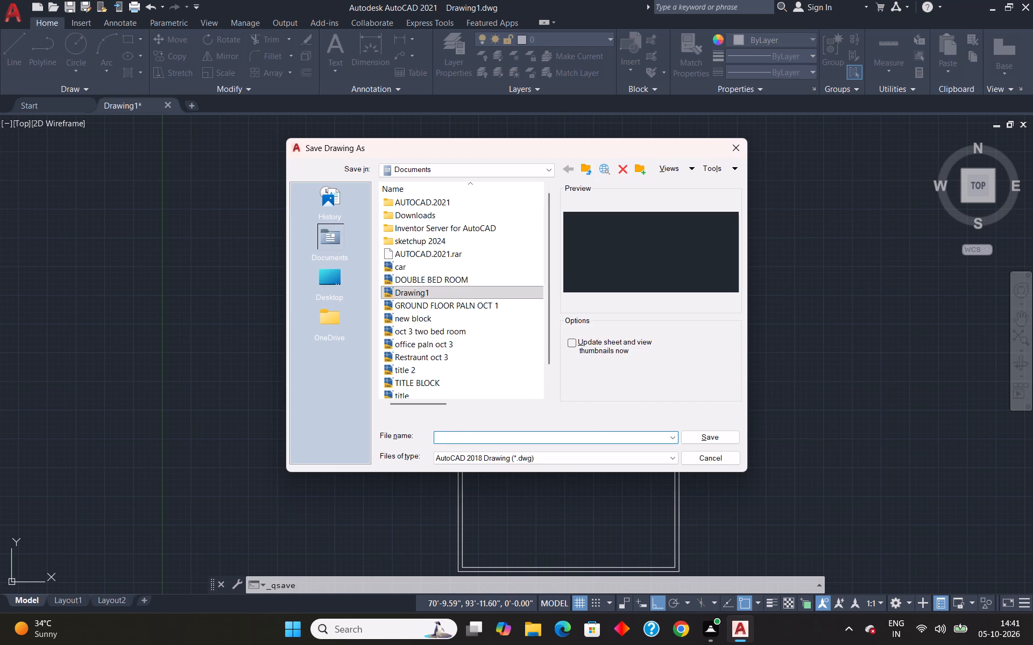
text(villa pln)
key(space)
text(octb)
key(space)
key(BackSpace)
key(space)
key(BackSpace)
key(BackSpace)
key(space)
key(5)
key(Return)
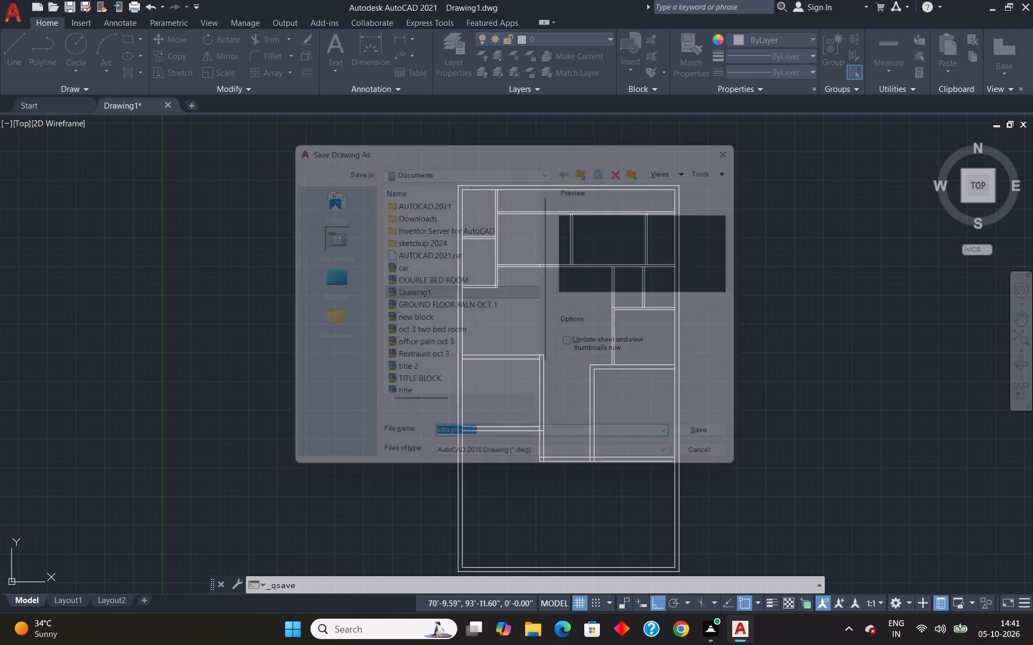
Examine the overall room layout and the wall junctions in the lower part of the floor plan.
scroll(625, 351, down, 3)
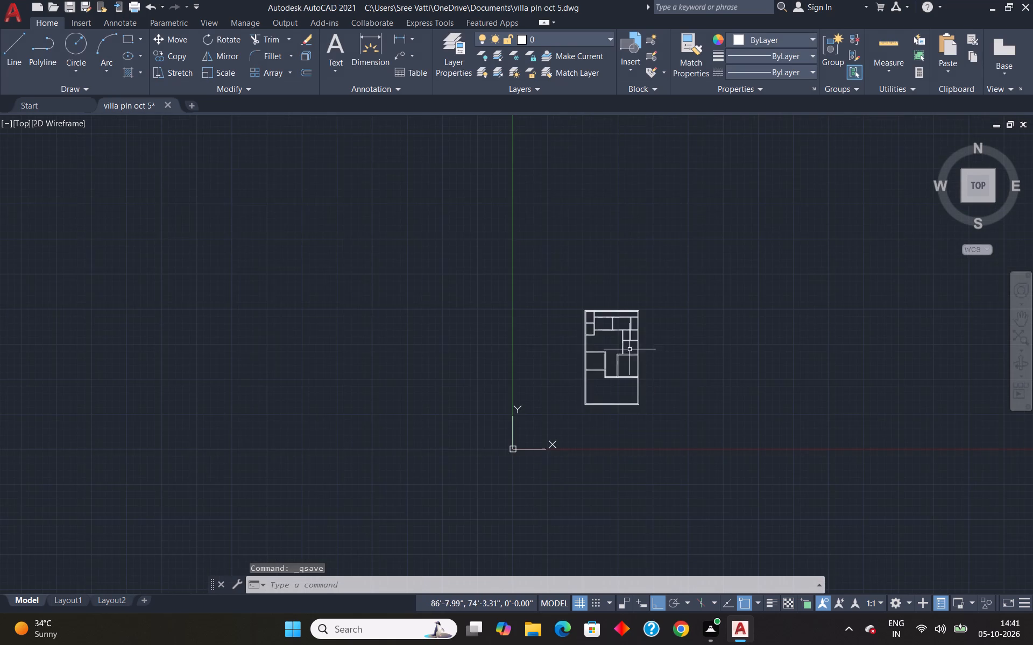
scroll(615, 334, up, 4)
scroll(568, 236, down, 4)
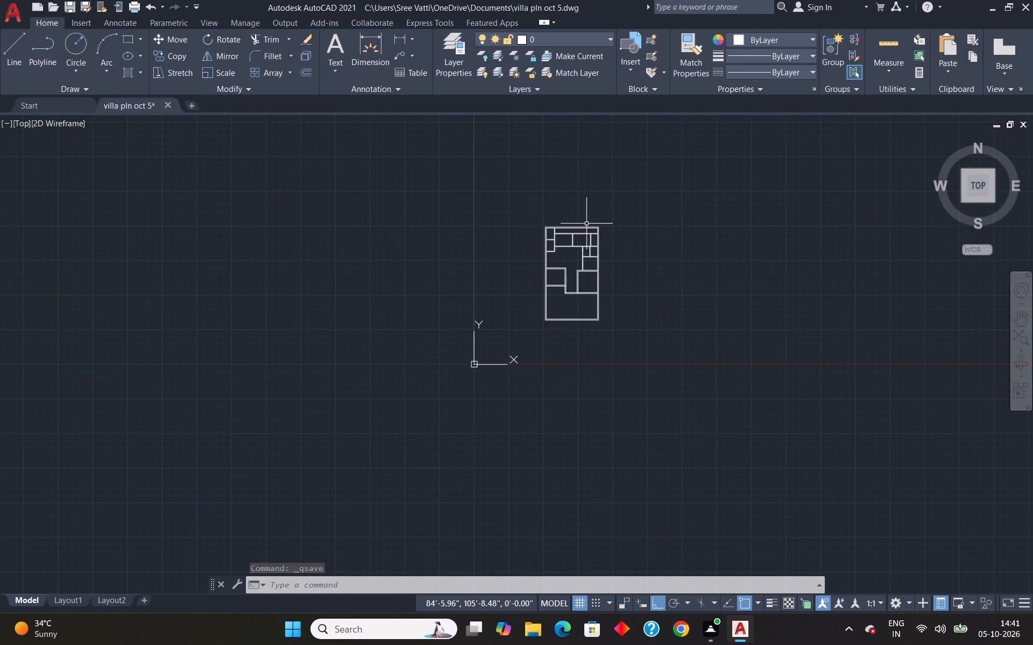
scroll(572, 232, up, 6)
scroll(505, 234, down, 4)
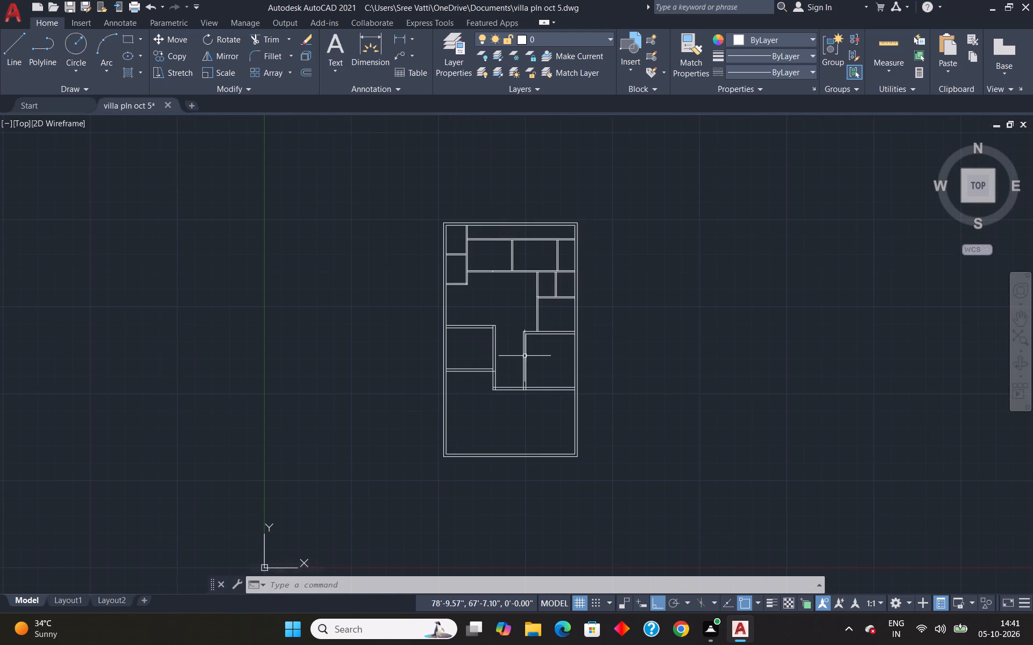
scroll(504, 379, up, 4)
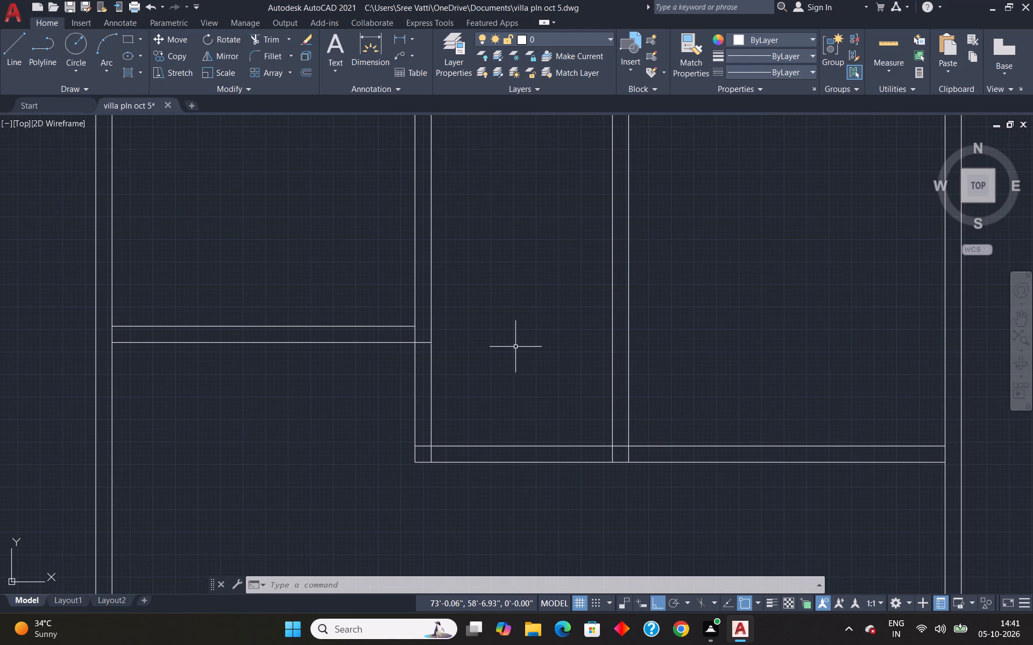
scroll(663, 369, down, 5)
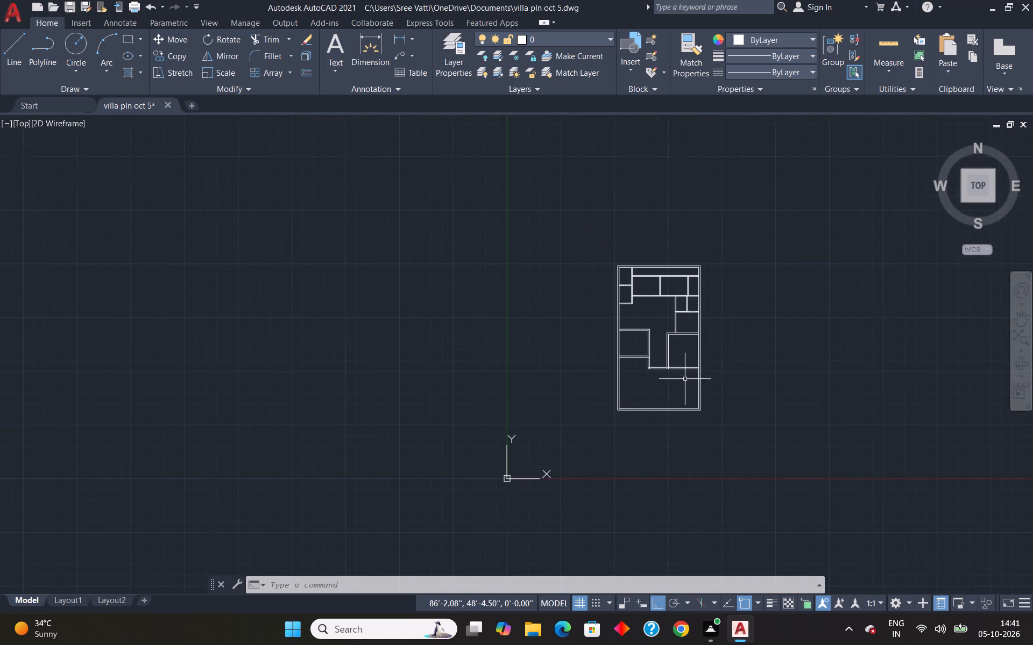
scroll(684, 379, up, 3)
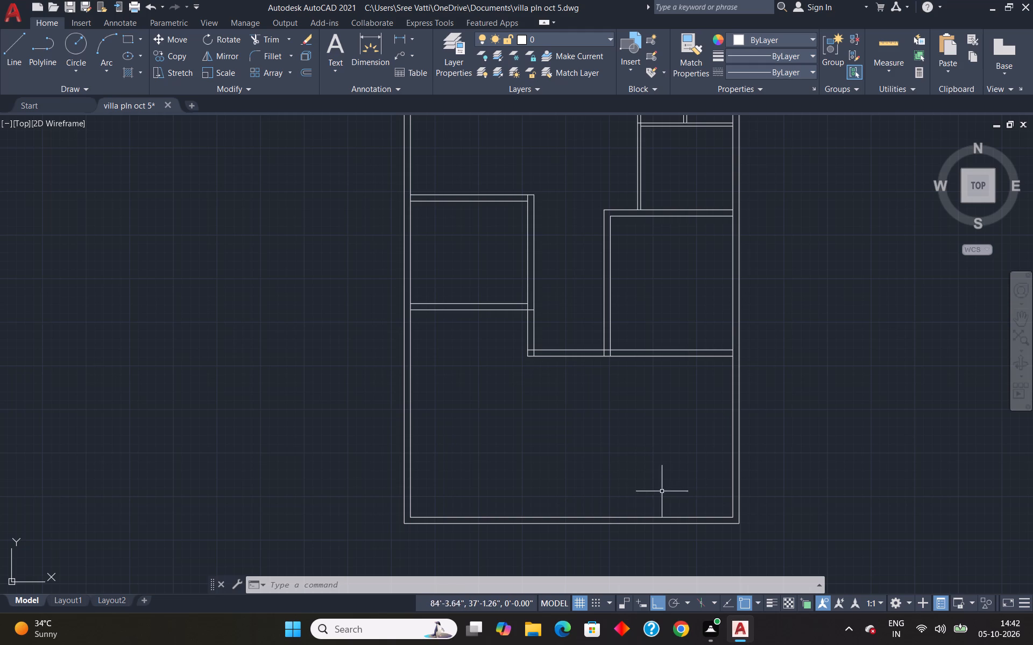
Mark a 2'6" door opening in the partition between the two small upper-left rooms, starting 4" from their right wall.
scroll(651, 399, down, 4)
scroll(618, 347, up, 4)
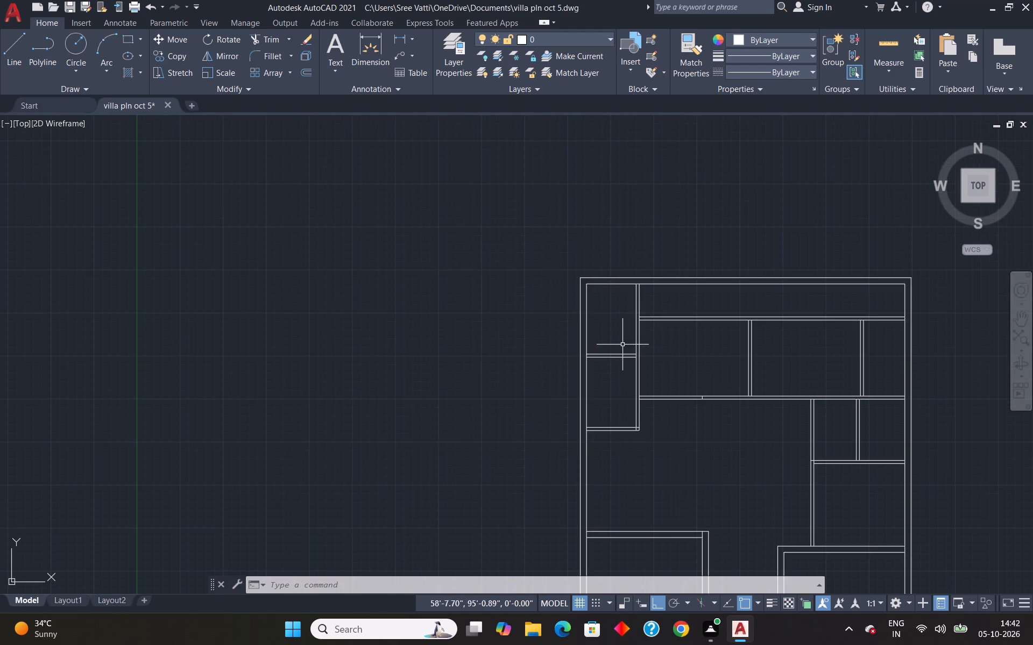
scroll(628, 340, up, 3)
key(l)
key(Return)
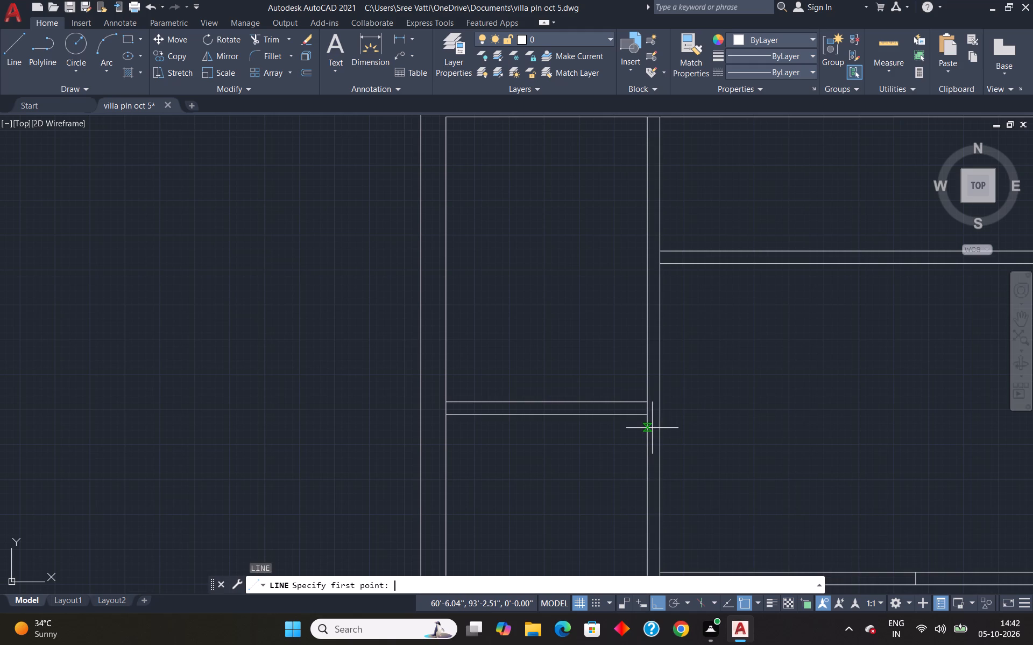
text(tk)
key(Return)
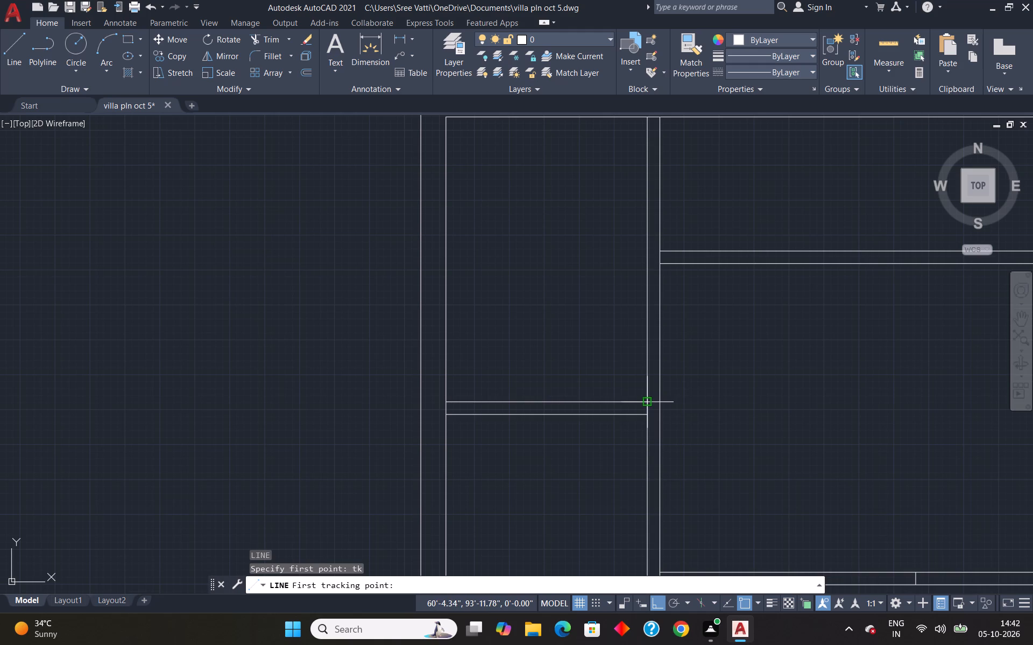
click(649, 403)
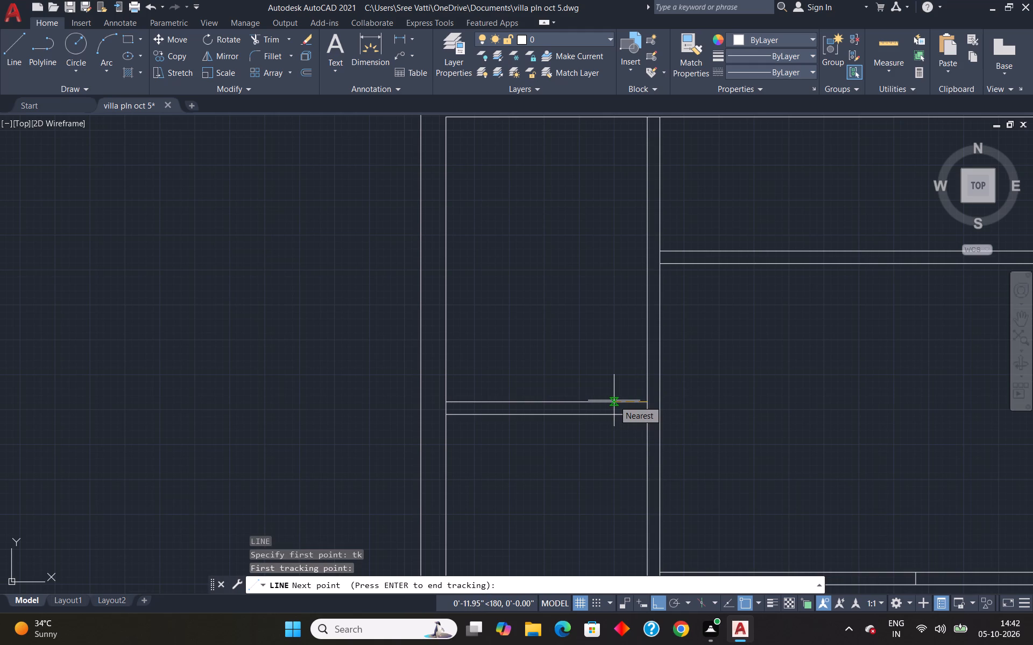
text(4")
key(Return)
key(Return)
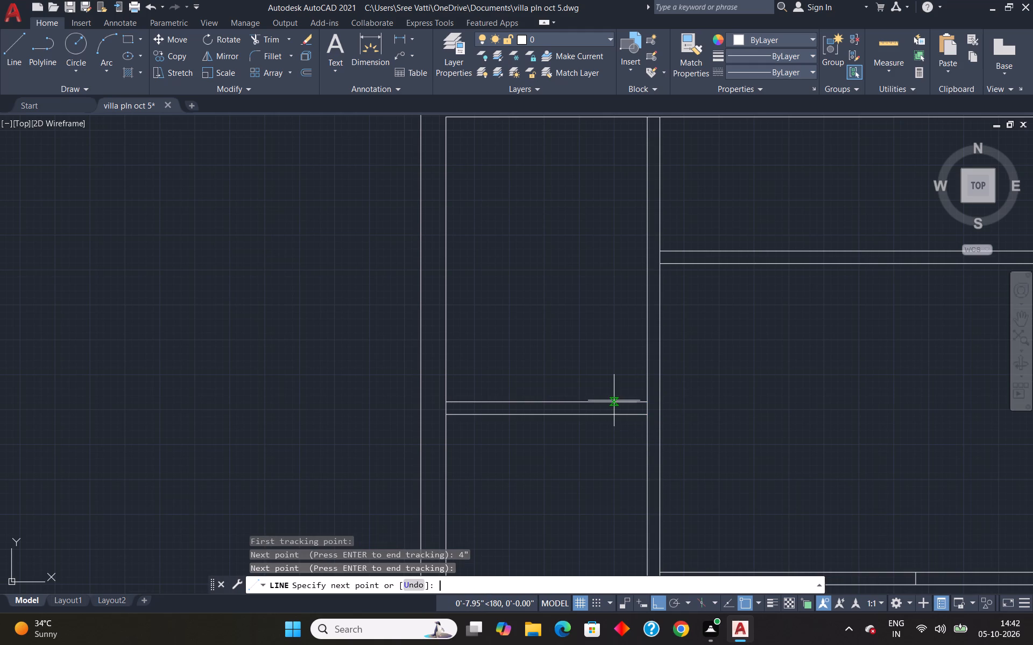
click(634, 418)
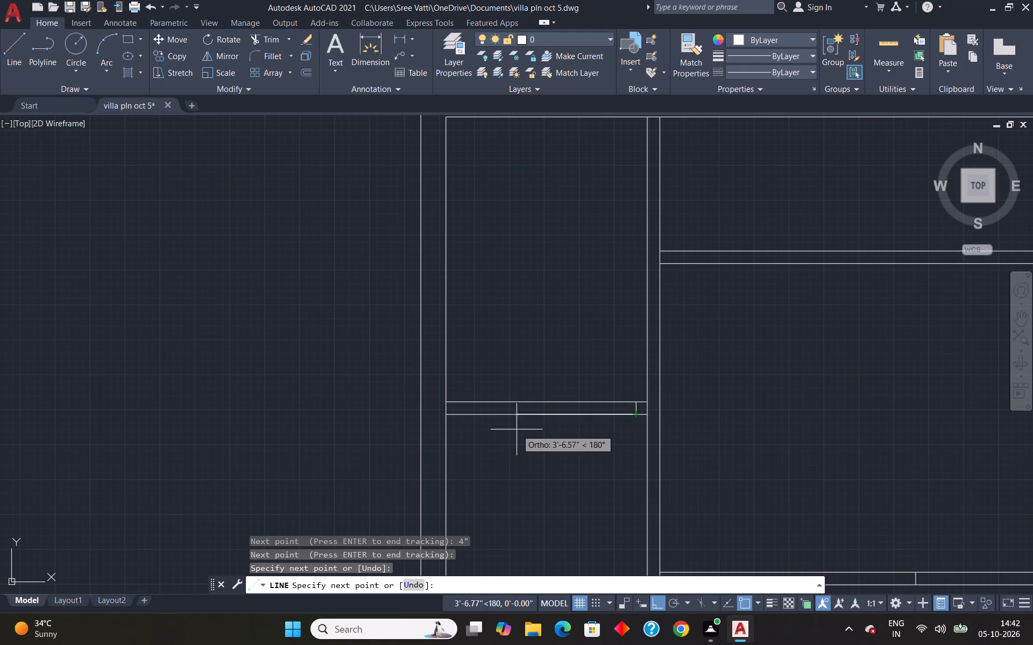
text(2'6")
key(Return)
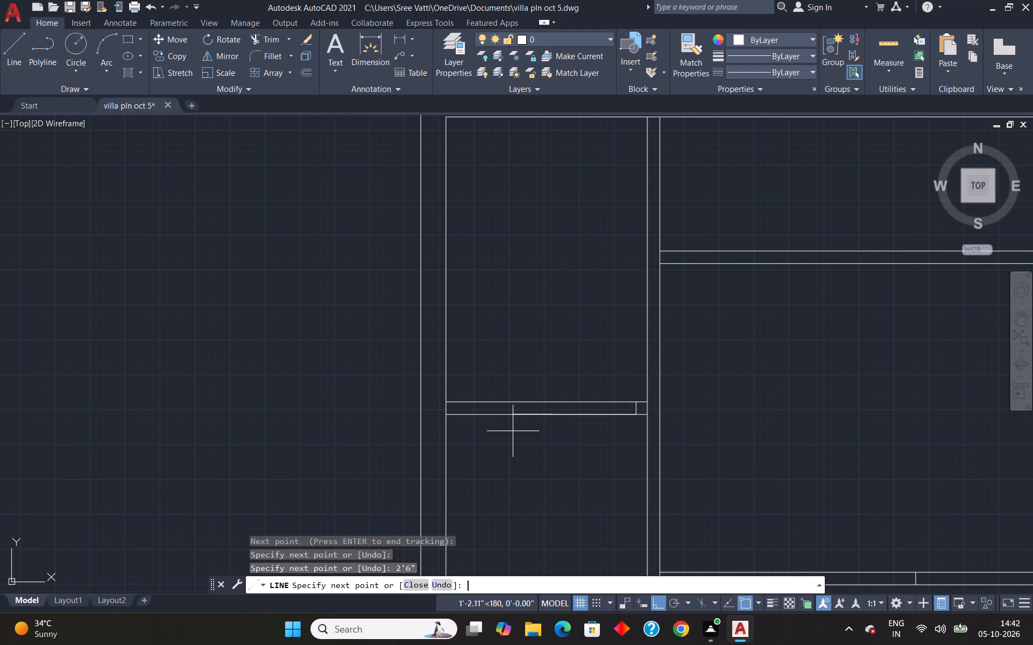
click(552, 399)
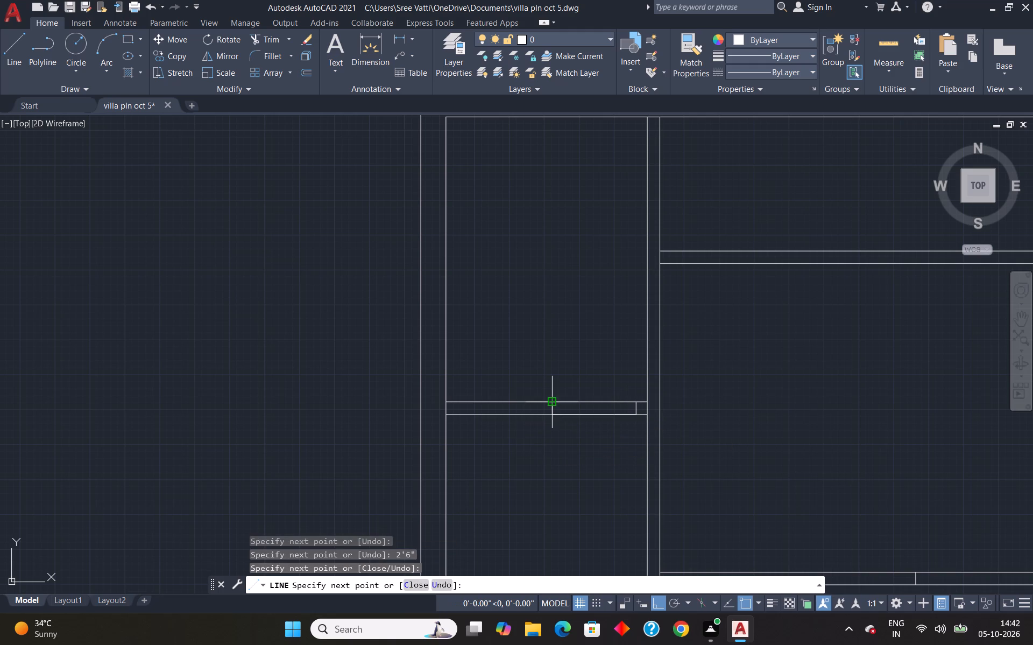
key(Escape)
Delete the short stray line crossing the 4.5" horizontal wall below the upper middle room.
scroll(542, 390, down, 4)
scroll(669, 462, down, 3)
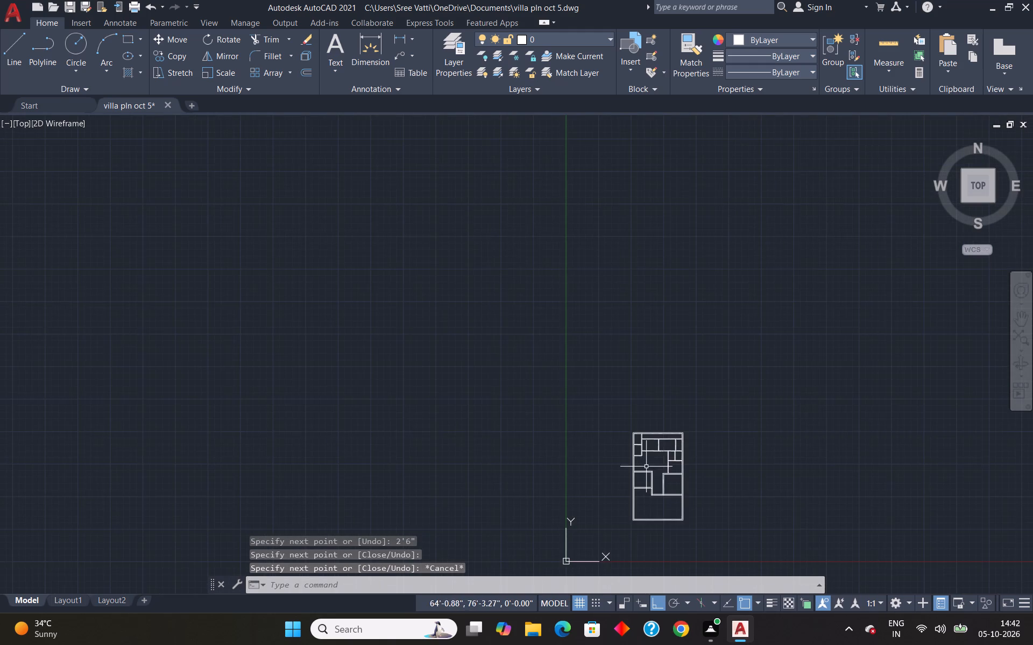
scroll(641, 459, up, 5)
scroll(644, 427, down, 1)
scroll(653, 426, up, 5)
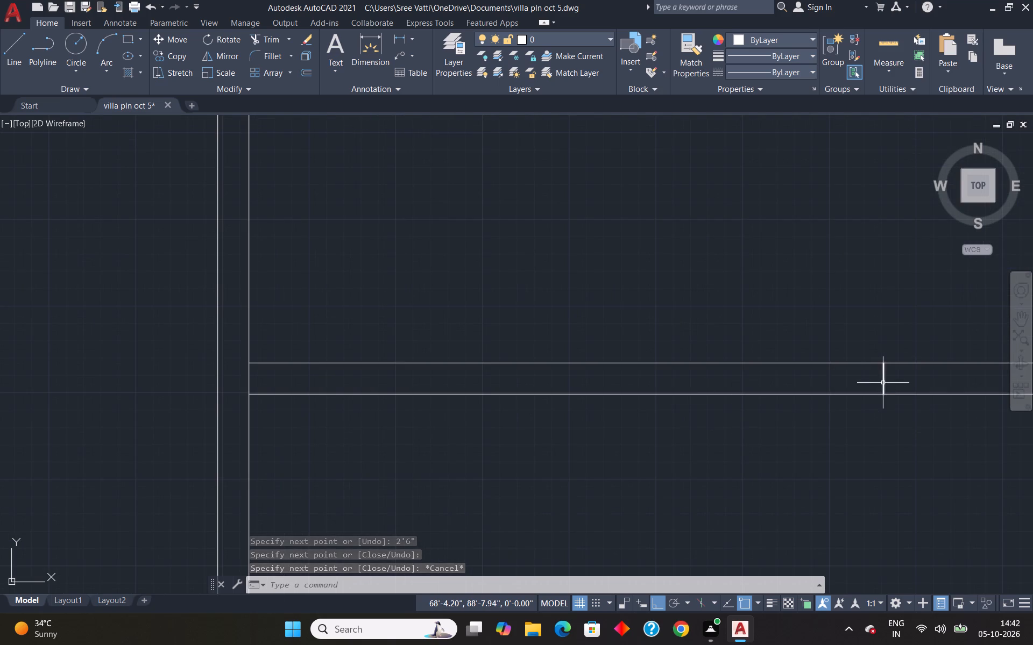
click(887, 381)
click(883, 377)
key(Delete)
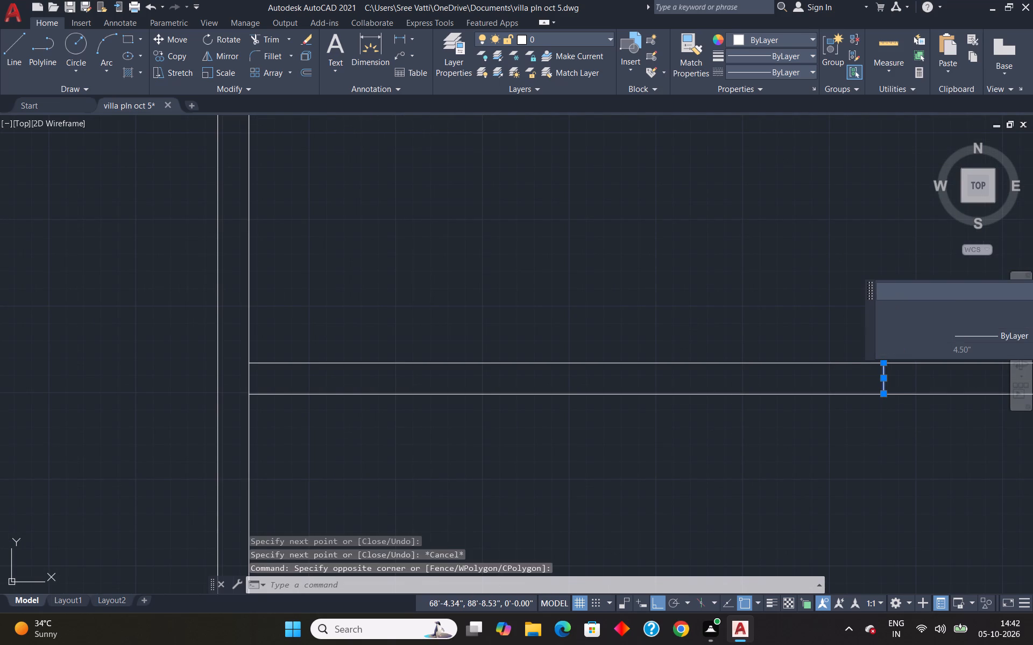
Trim the overlapping inner line ends at the left corner of the long lower horizontal wall.
scroll(883, 377, down, 5)
scroll(976, 421, down, 4)
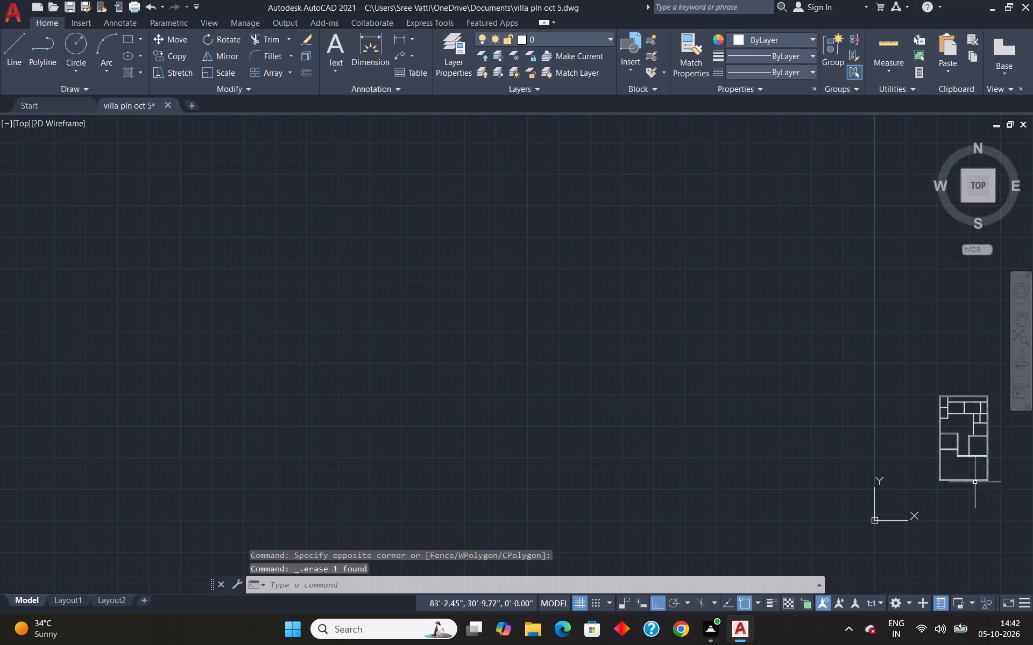
scroll(972, 464, up, 5)
scroll(810, 388, up, 3)
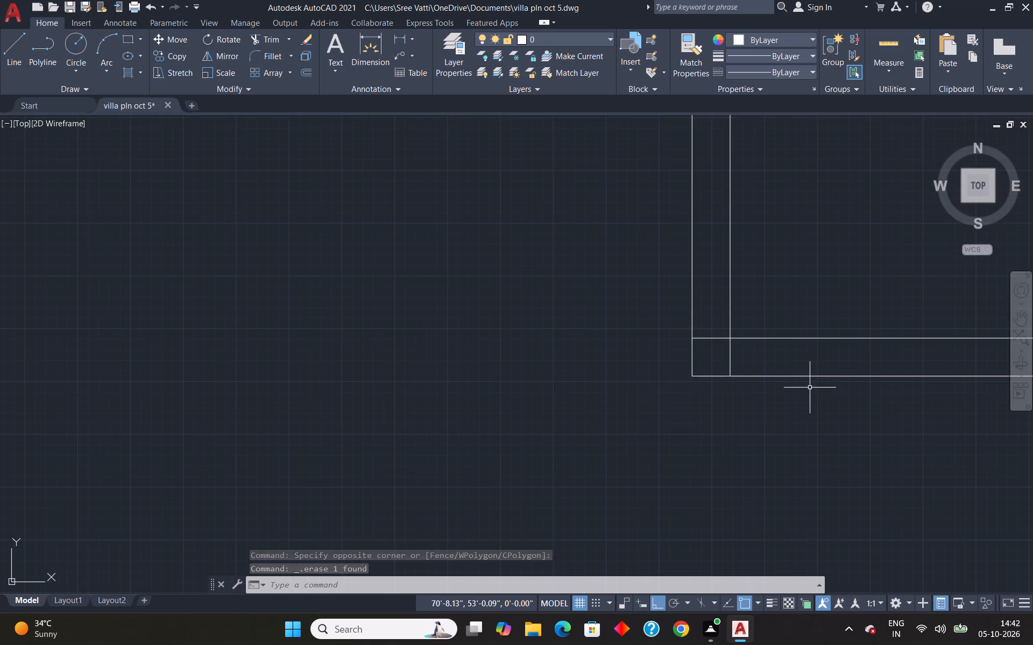
text(tr)
key(Return)
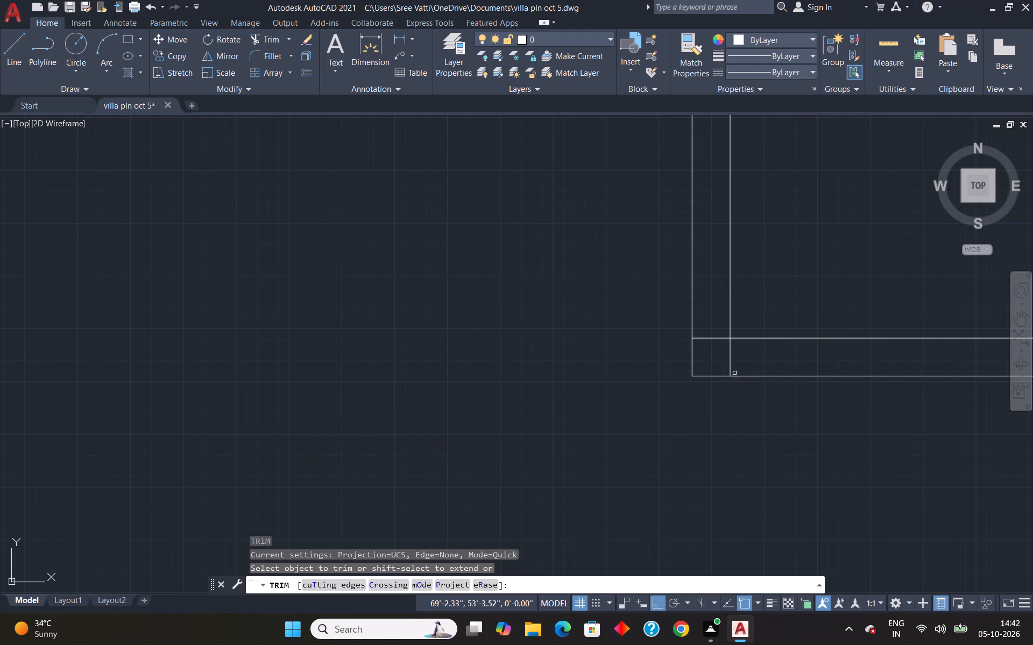
drag(725, 363, 742, 356)
drag(710, 324, 706, 350)
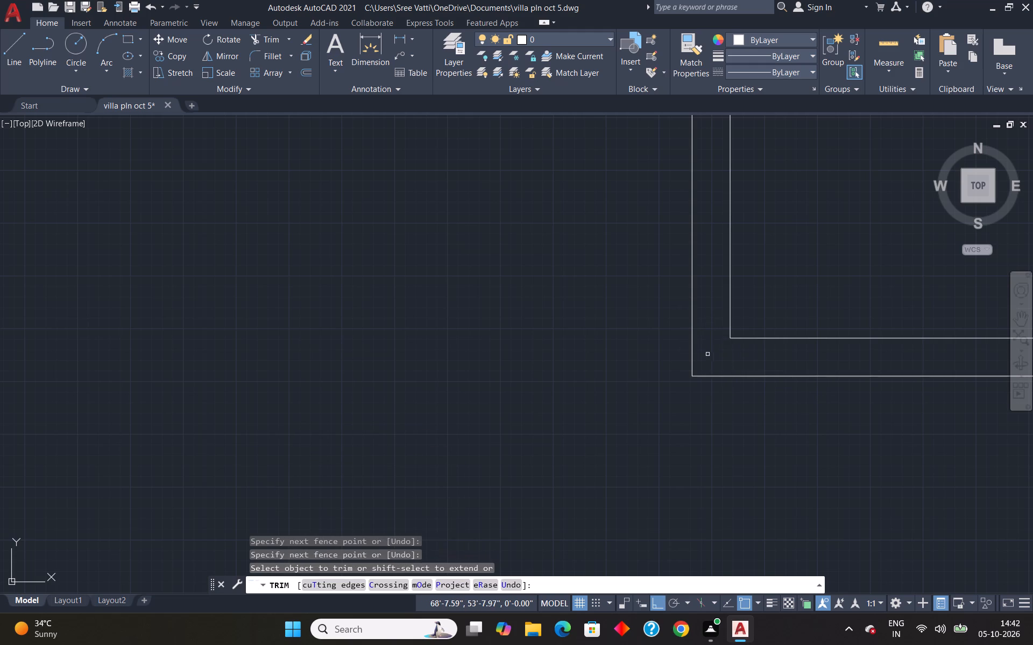
Trim the crossing lines where the lower-right room's left wall meets the long lower horizontal wall.
scroll(708, 355, down, 4)
scroll(794, 352, up, 4)
drag(688, 341, 684, 354)
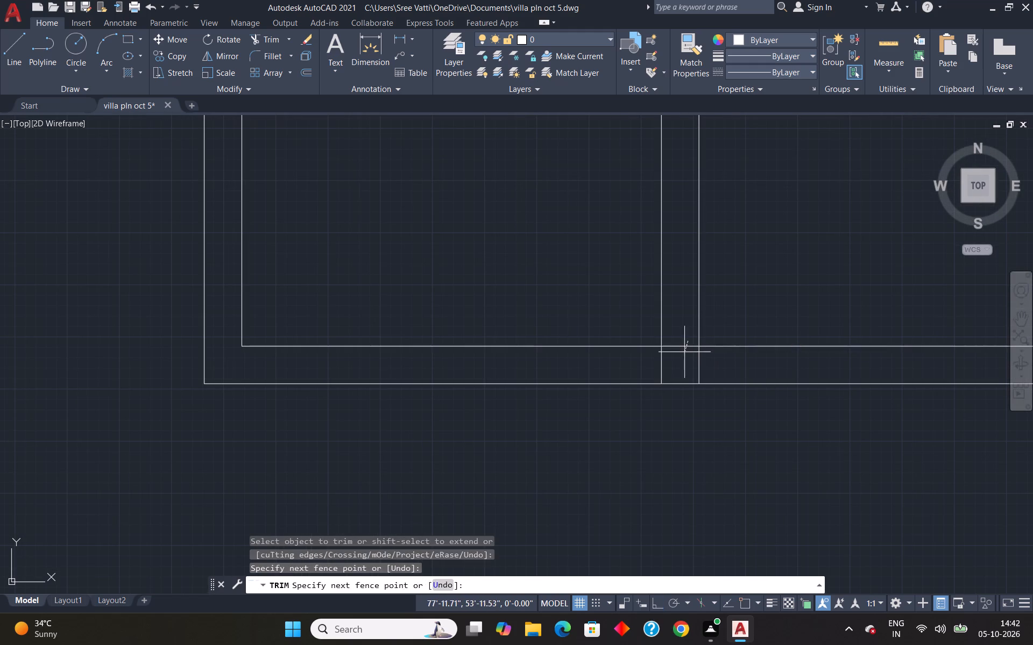
drag(684, 354, 678, 367)
drag(674, 368, 646, 368)
drag(667, 373, 714, 368)
scroll(717, 372, down, 2)
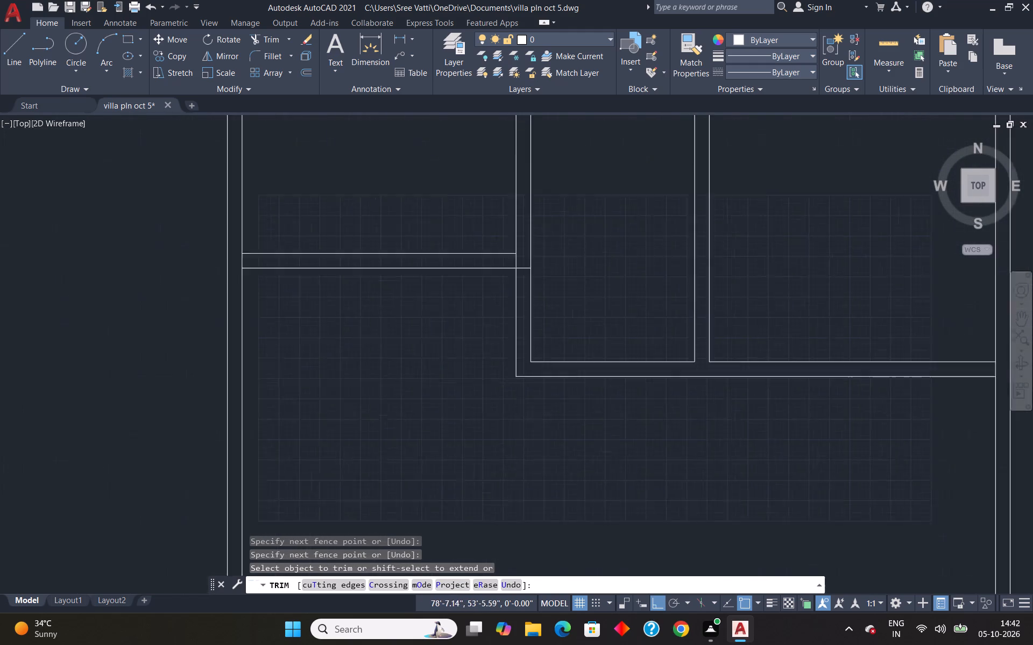
Trim the leftover line segments at the bottom-right and top-right wall corners of the lower-left room.
scroll(717, 372, down, 3)
scroll(701, 328, up, 5)
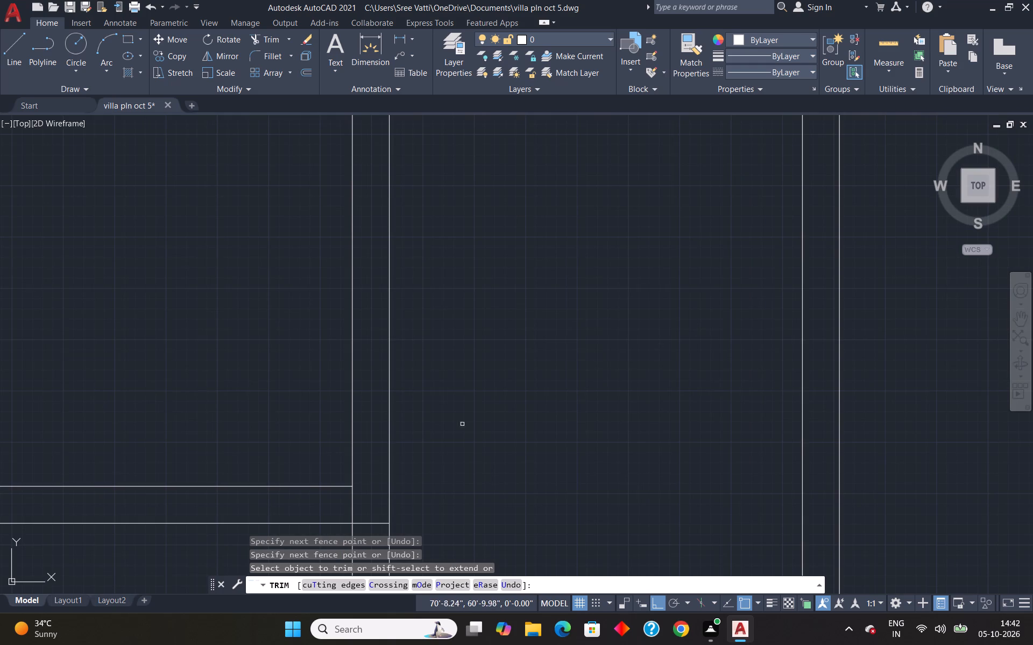
scroll(396, 446, down, 4)
scroll(390, 462, up, 4)
click(386, 424)
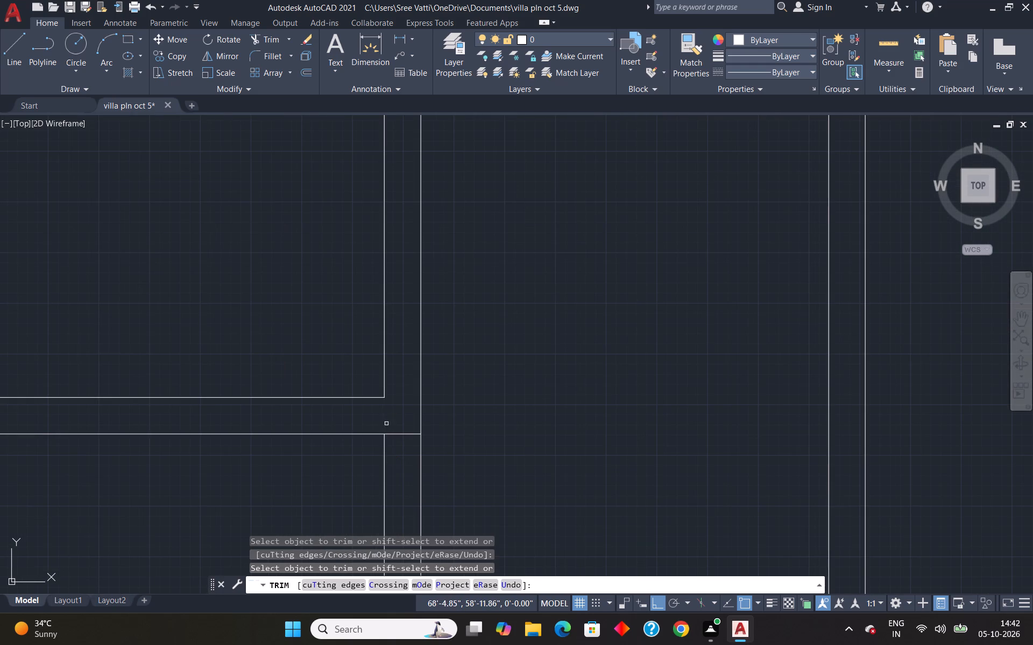
drag(395, 432, 397, 441)
scroll(408, 432, down, 4)
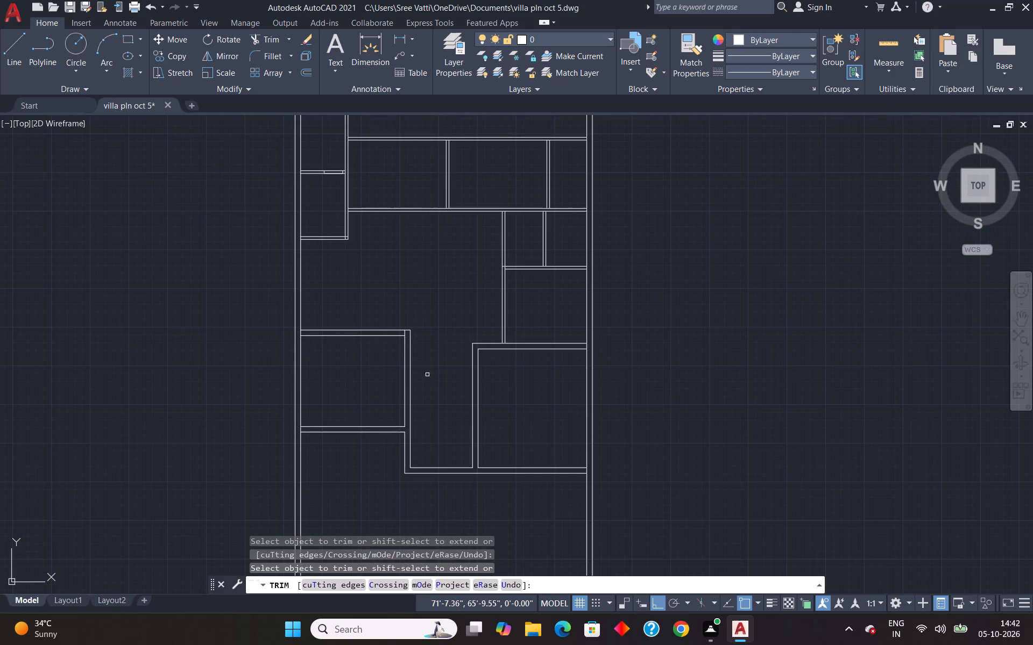
scroll(394, 326, up, 3)
click(429, 354)
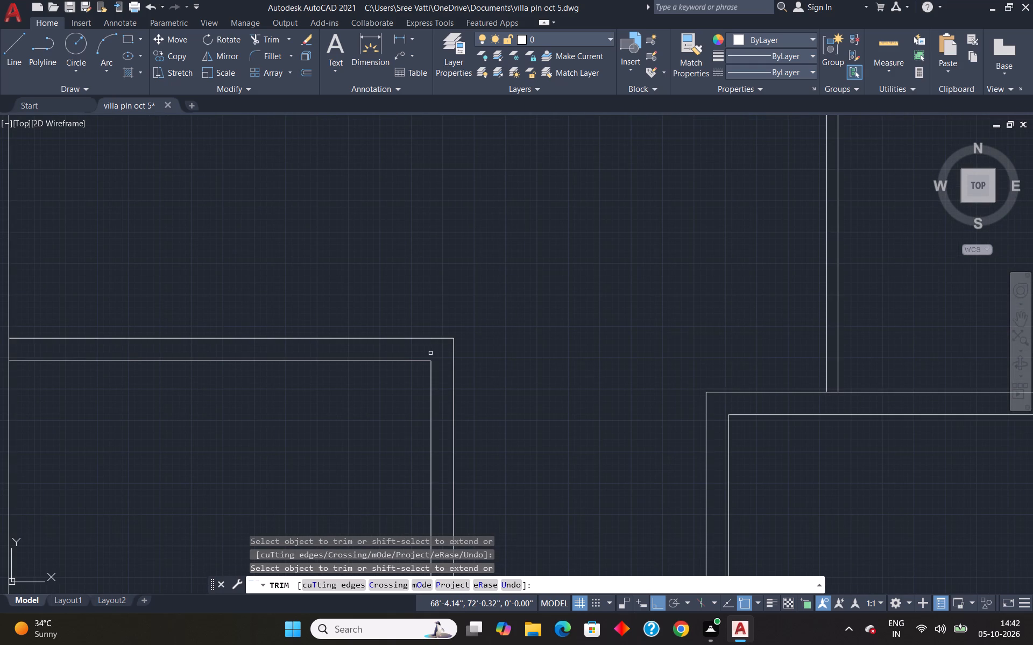
key(Escape)
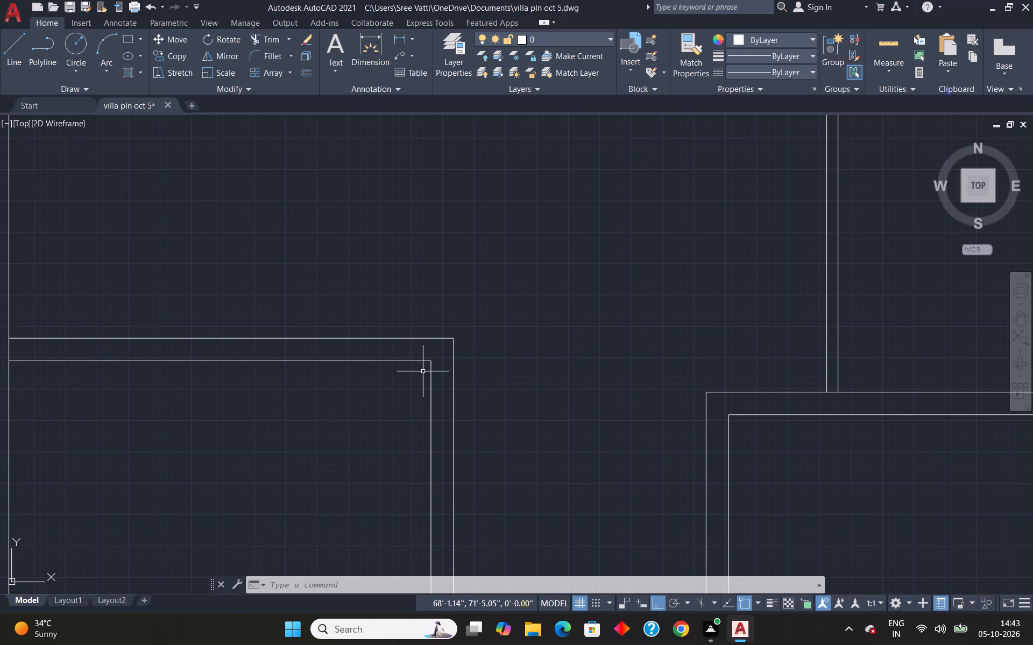
Mark a 3' door opening in the lower-right room's left wall, starting 4" below its upper inside corner.
scroll(564, 331, down, 3)
scroll(547, 418, down, 1)
scroll(567, 441, up, 4)
scroll(609, 405, down, 1)
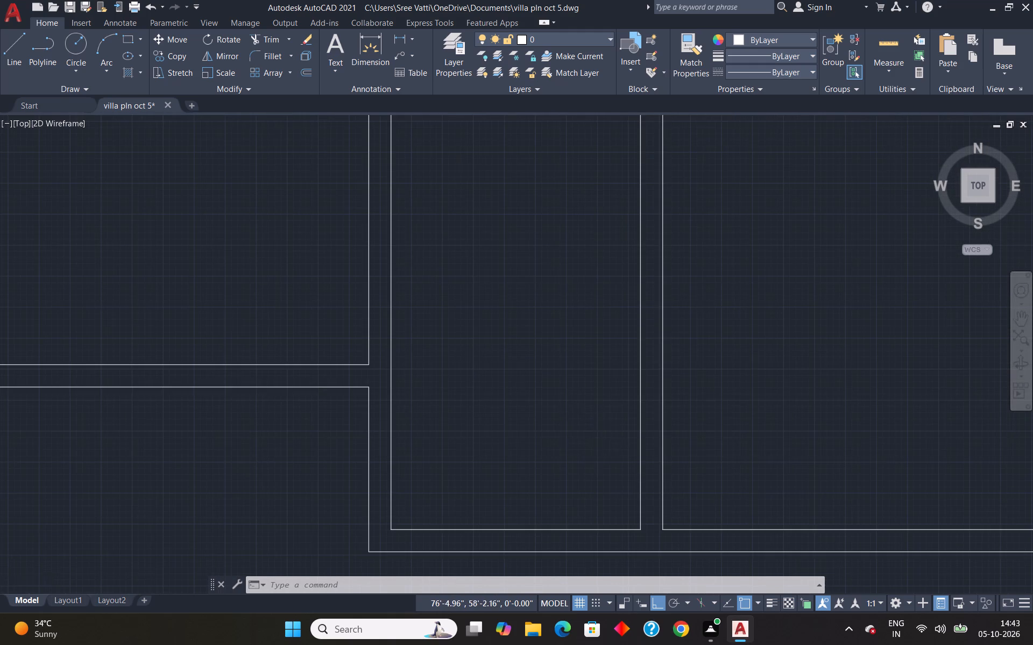
scroll(609, 405, down, 1)
key(l)
key(Return)
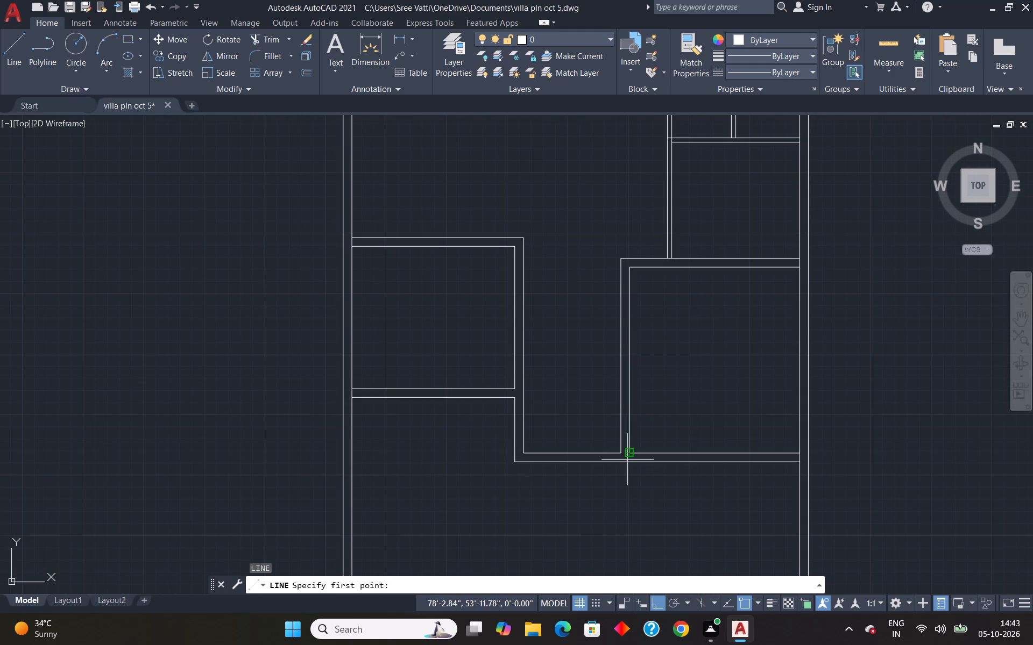
text(tk)
key(Return)
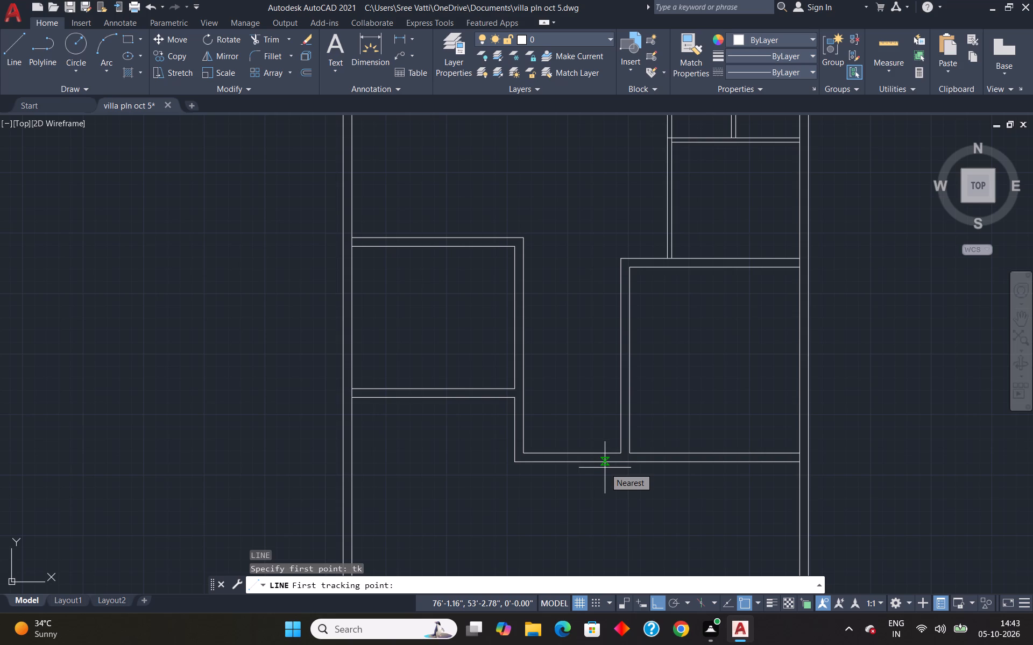
click(632, 270)
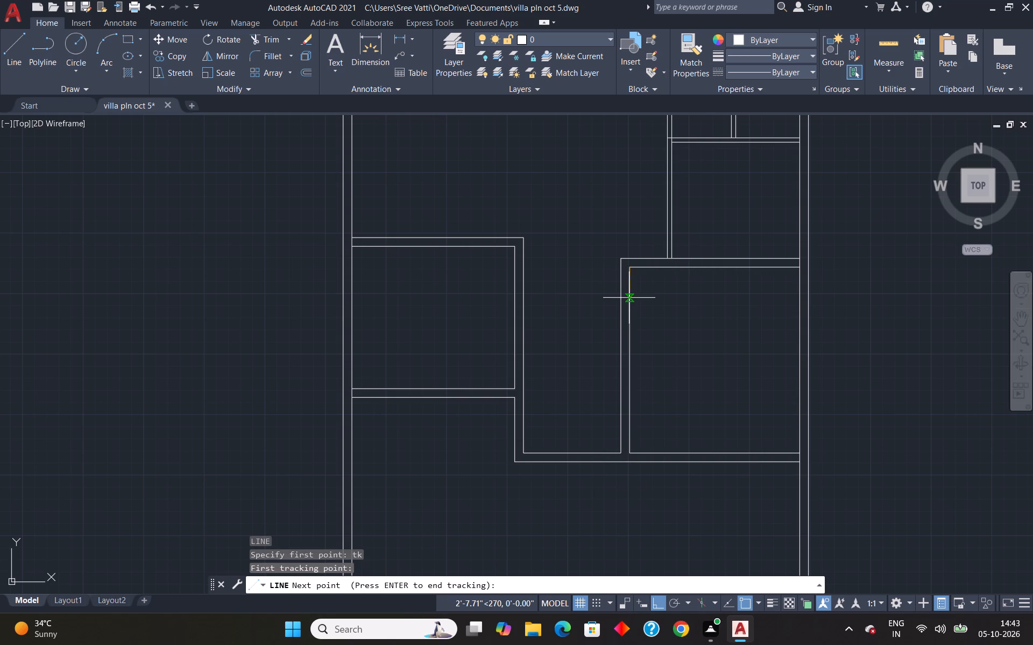
text(4")
key(Return)
key(Return)
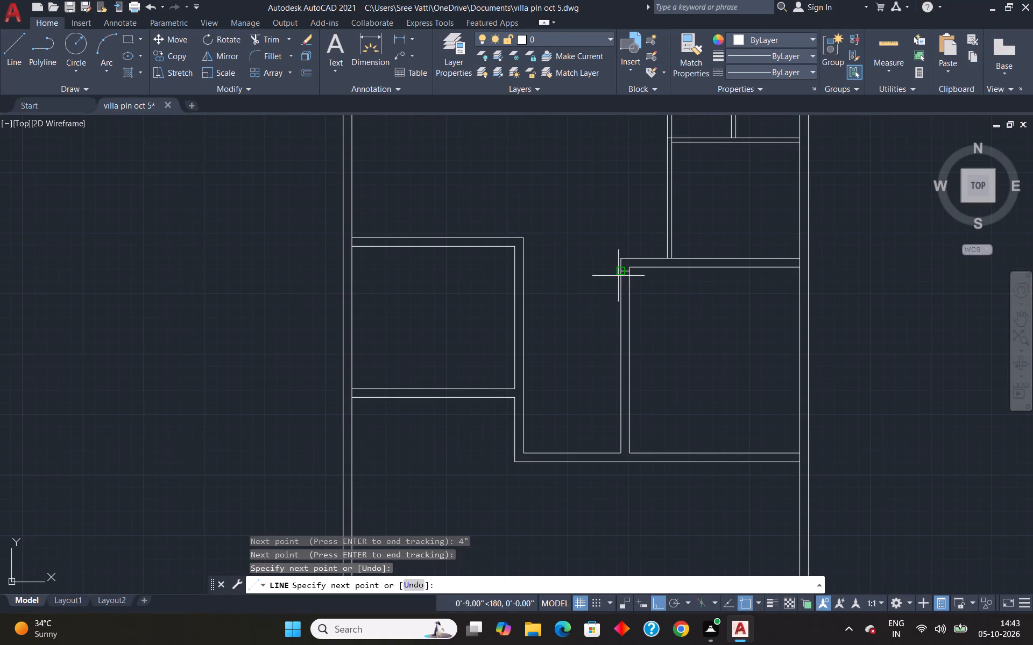
click(618, 276)
text(3')
key(Return)
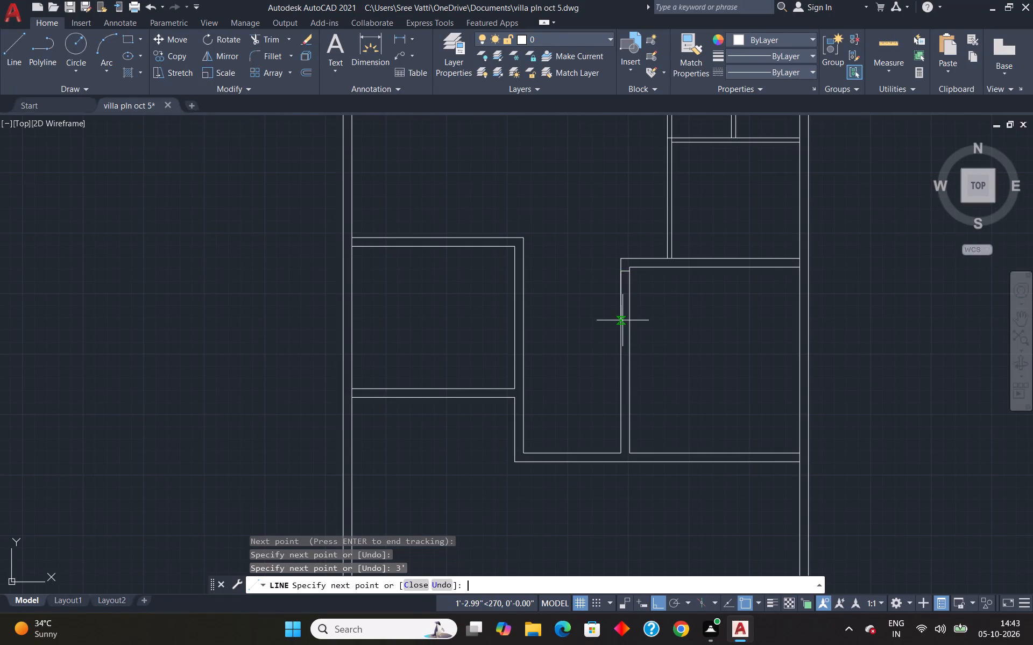
click(630, 307)
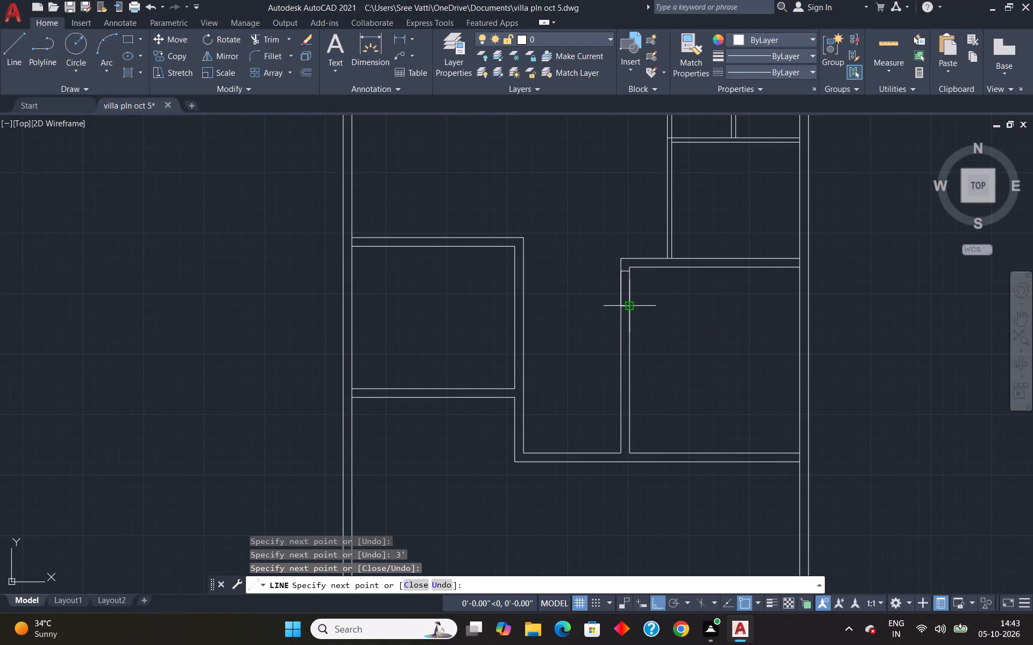
key(Escape)
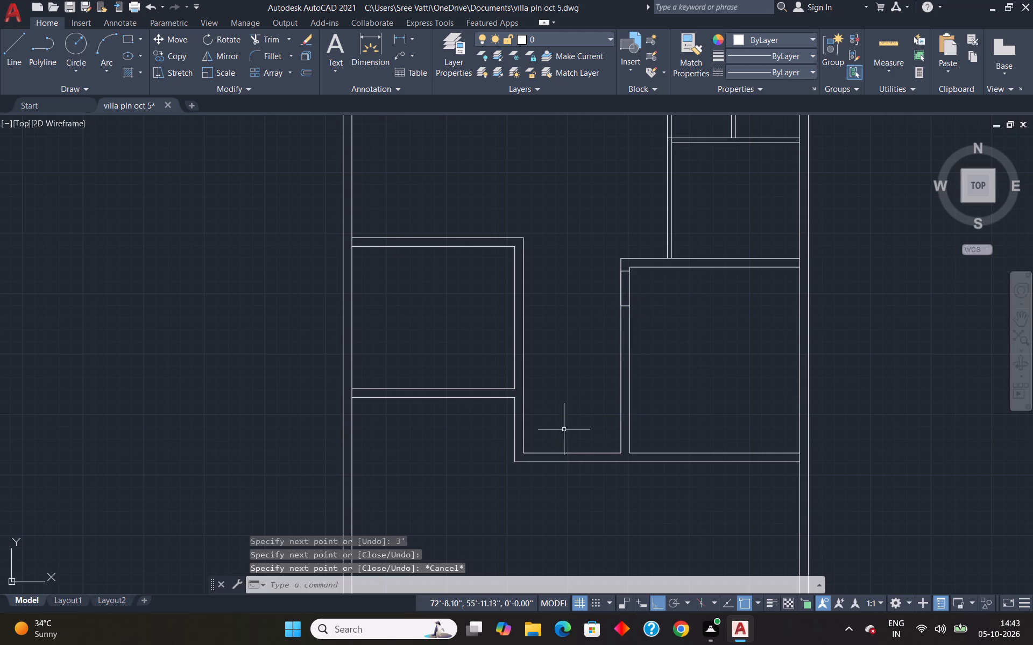
Mark a 3' door opening in the lower-left room's right wall, starting 4" below its upper inside corner.
scroll(533, 385, up, 2)
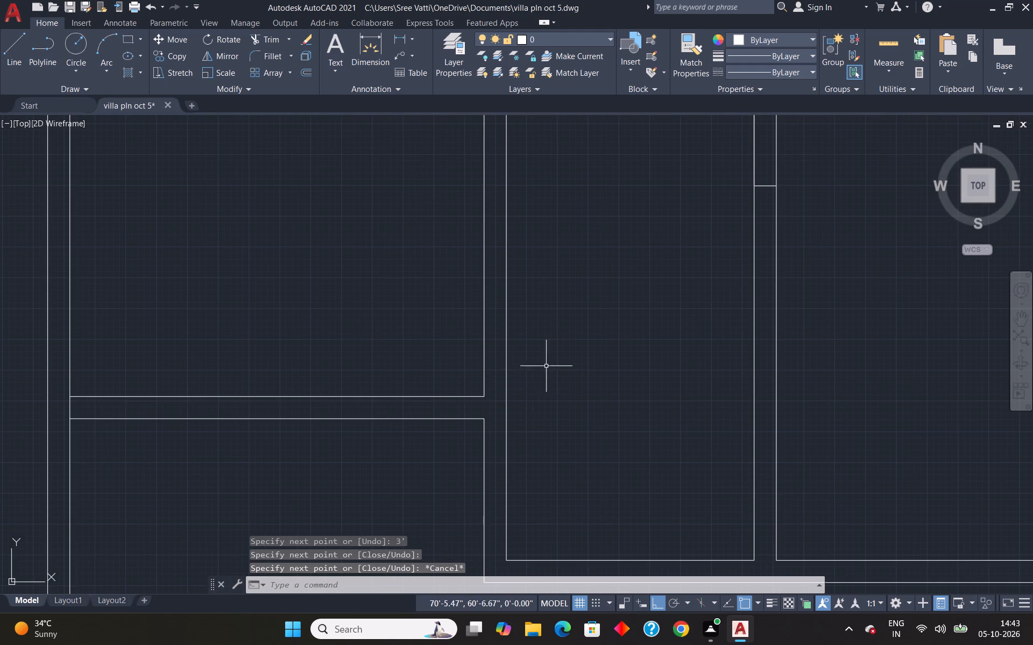
scroll(557, 367, down, 3)
key(l)
key(Return)
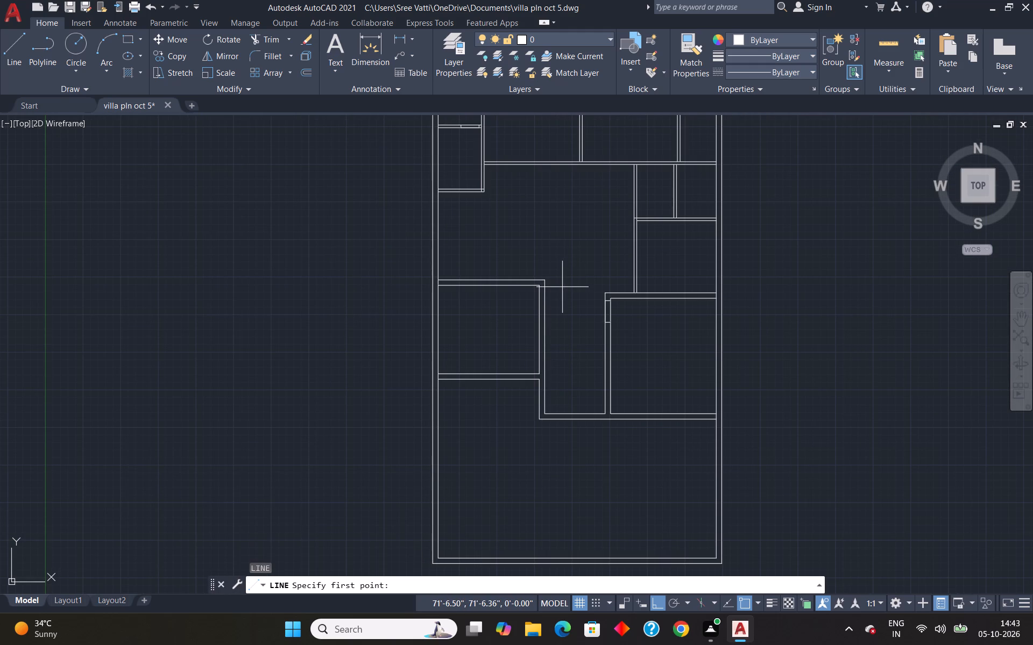
text(tk)
key(Return)
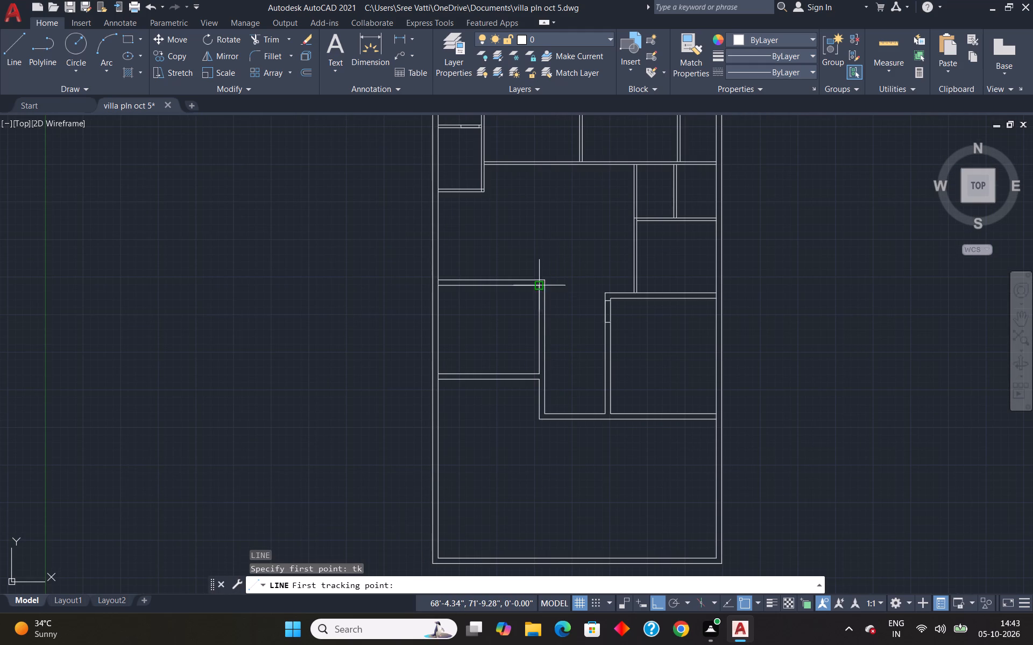
click(538, 285)
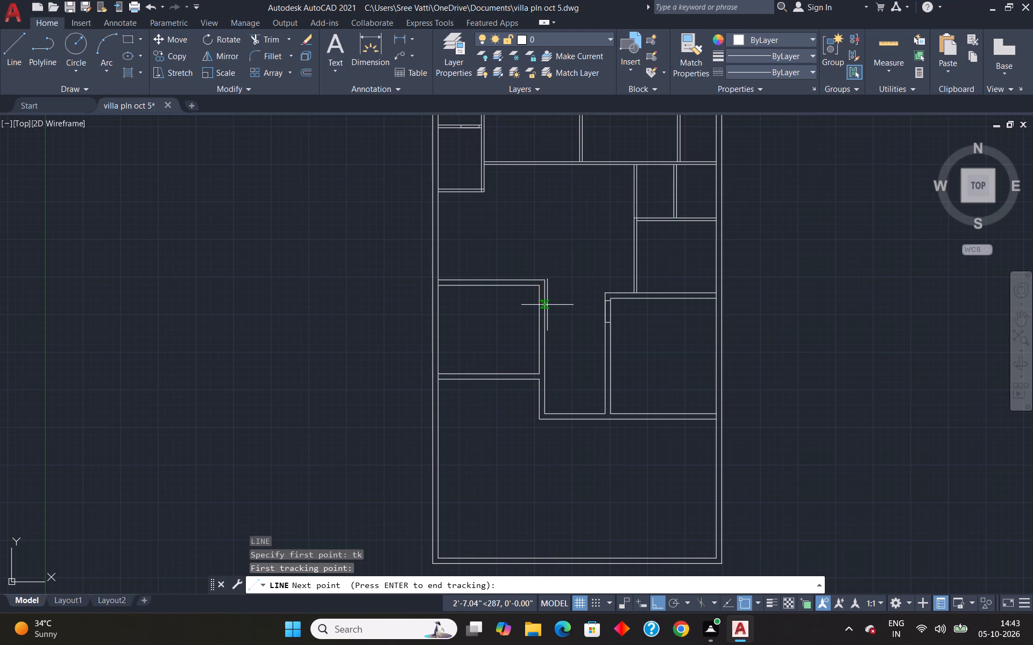
text(4")
key(Return)
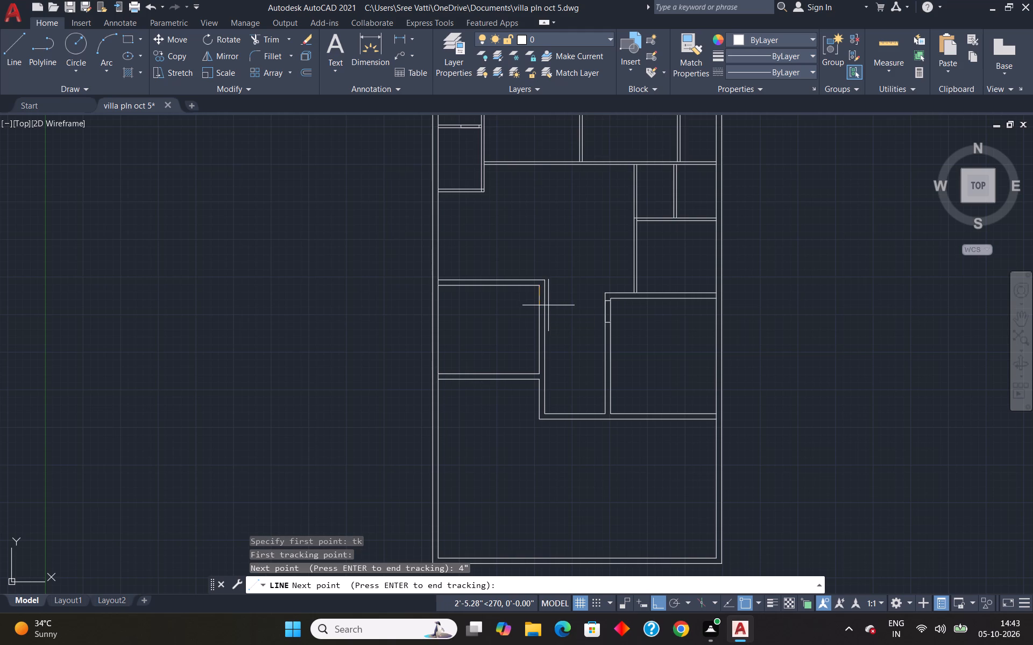
key(Return)
scroll(549, 289, up, 4)
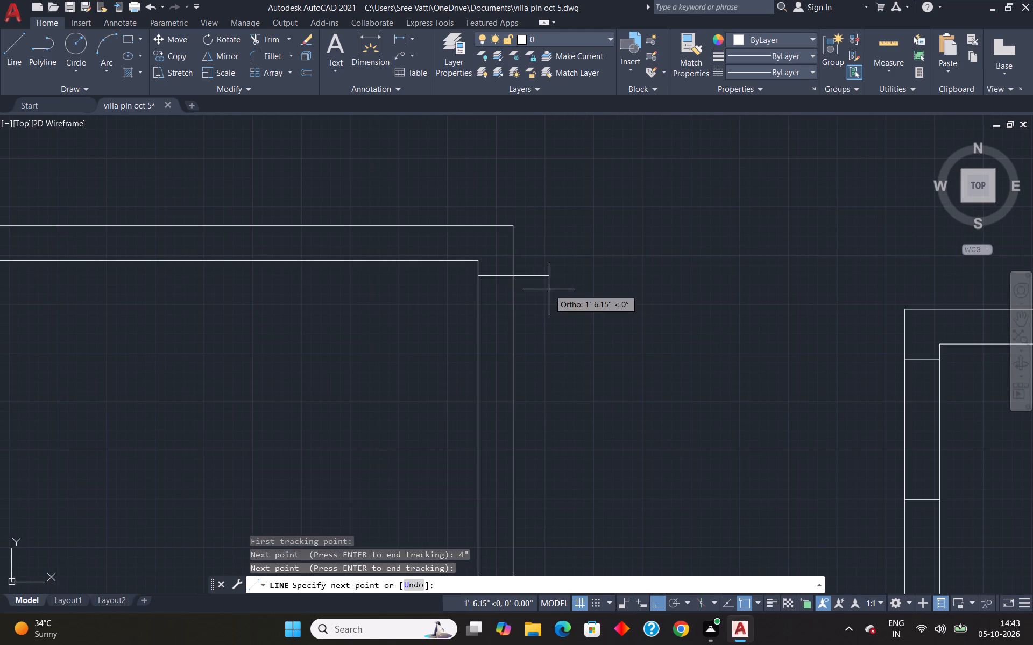
click(512, 277)
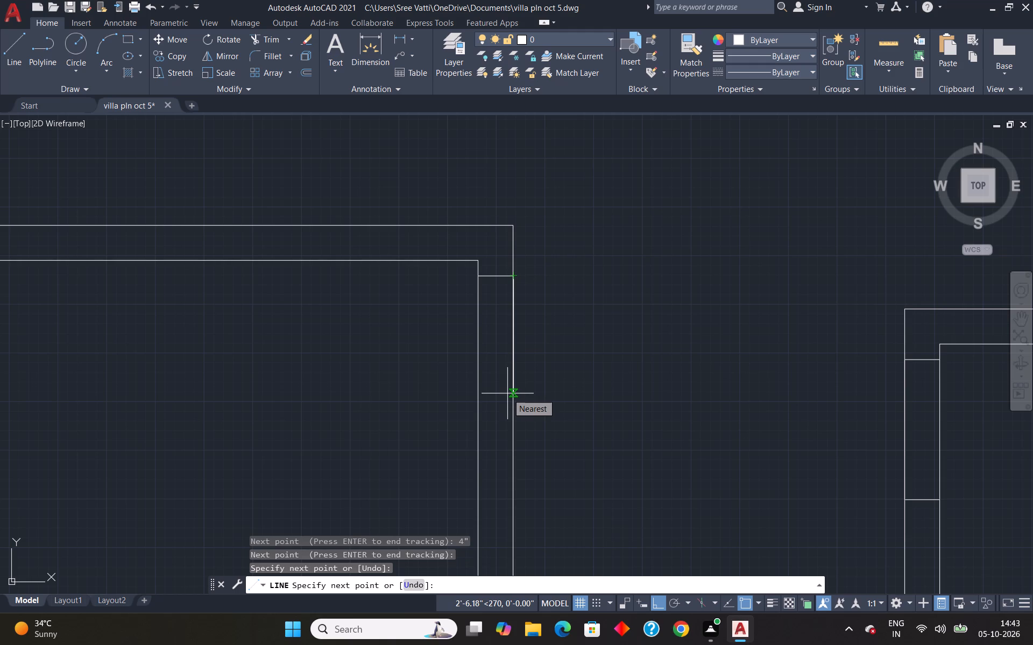
text(3')
key(Return)
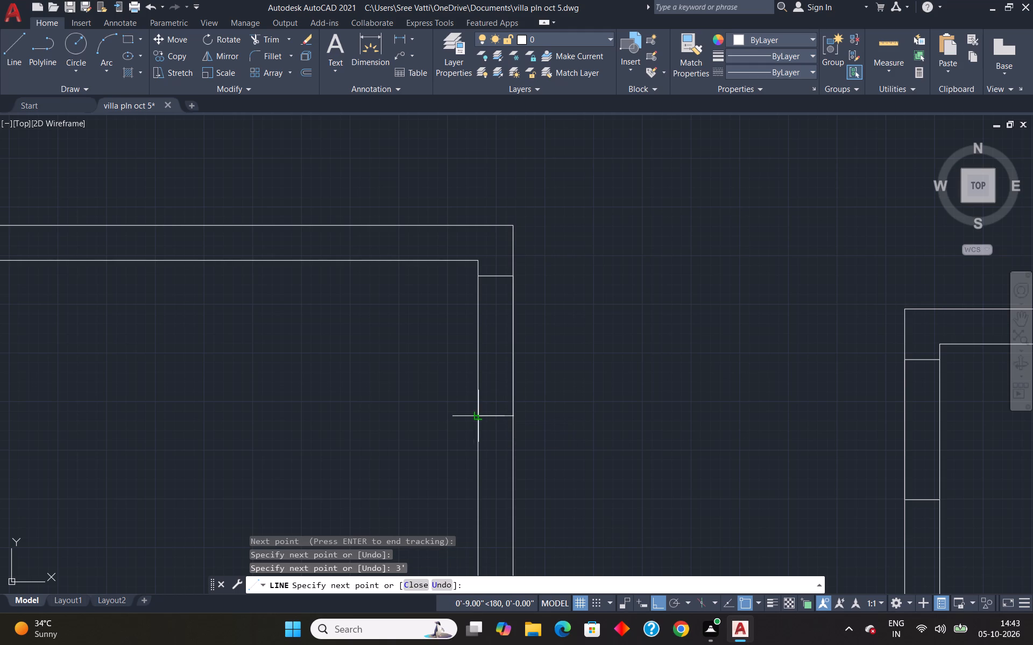
click(476, 416)
key(Escape)
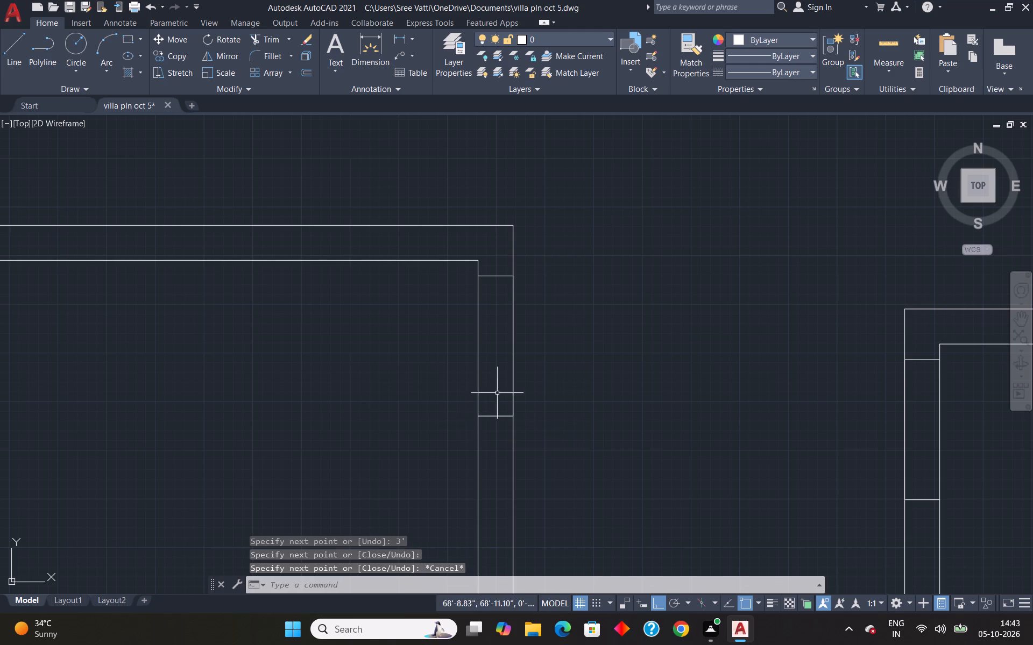
Draw a horizontal wall across the passage between the two lower rooms, offsetting its line 9" downward for the thickness.
scroll(497, 395, down, 5)
scroll(501, 493, up, 4)
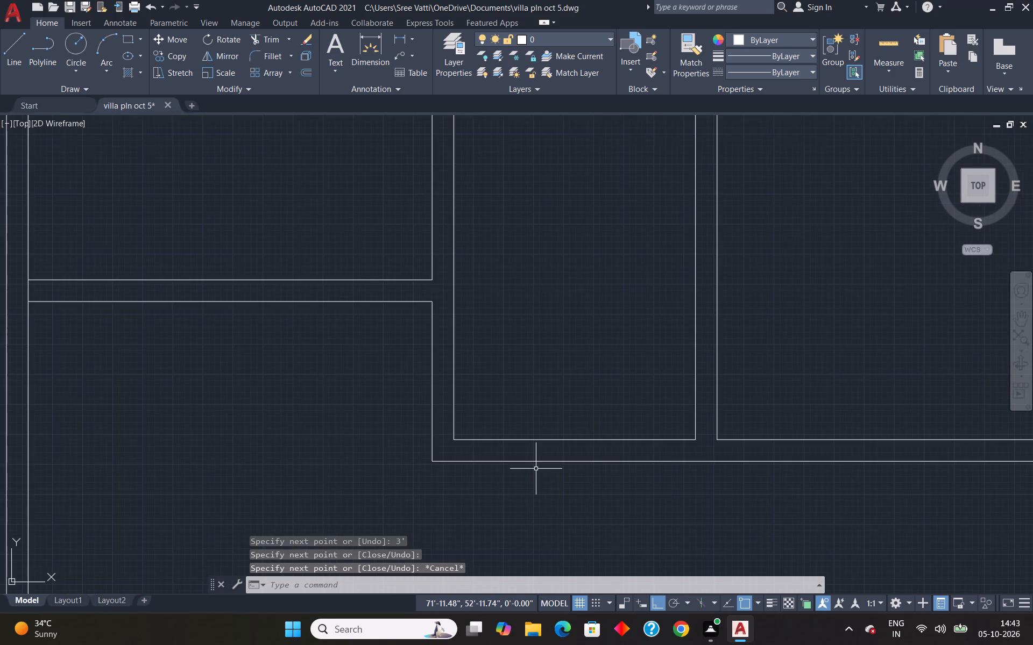
scroll(536, 469, down, 2)
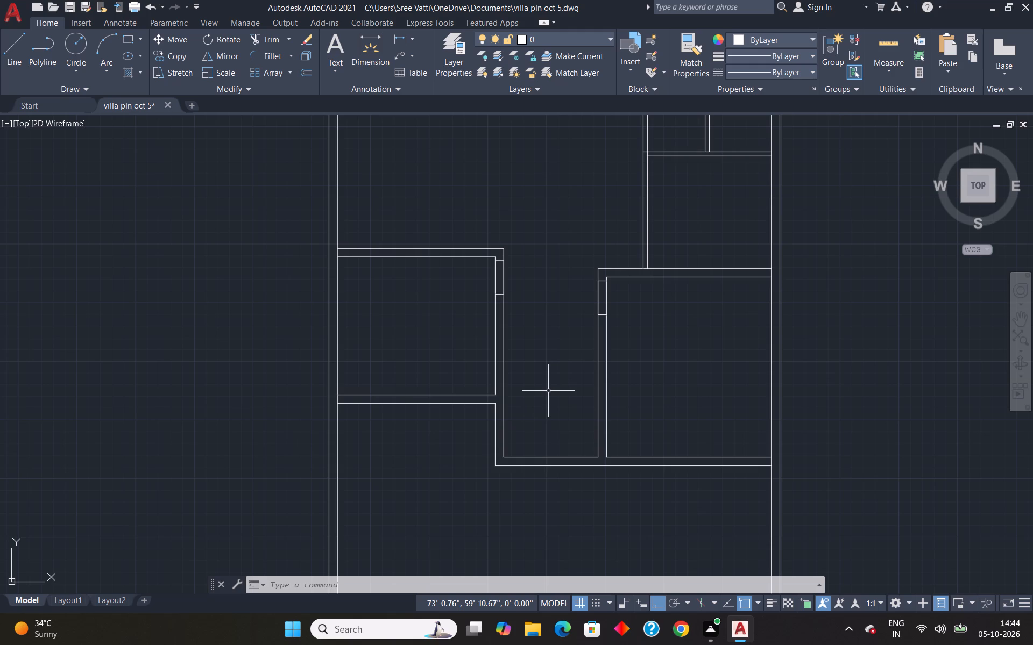
key(l)
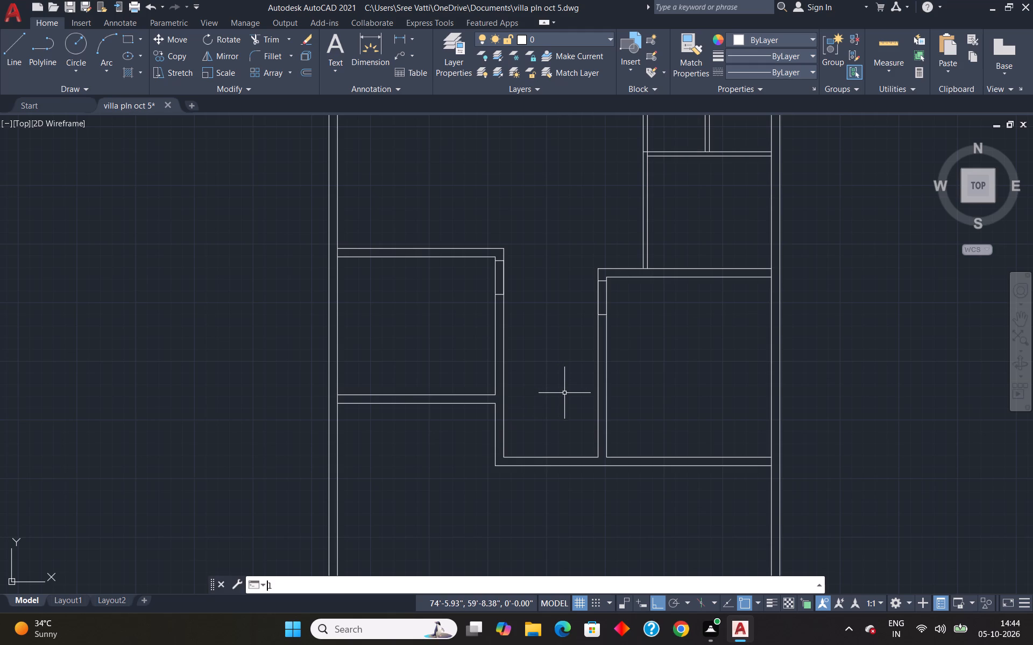
key(Return)
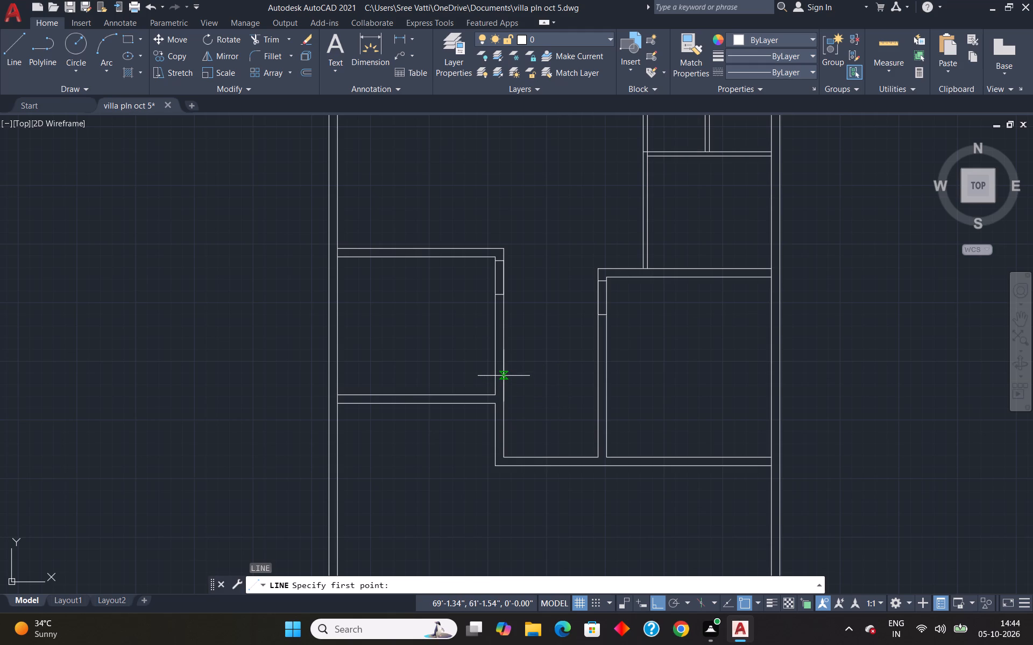
click(504, 375)
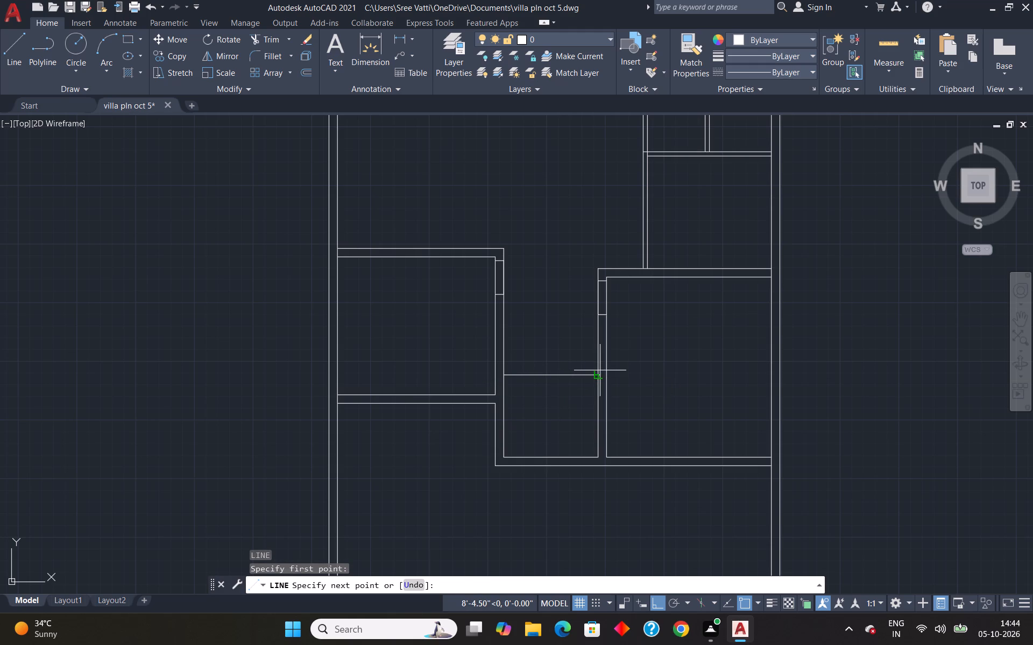
click(597, 372)
key(Escape)
key(o)
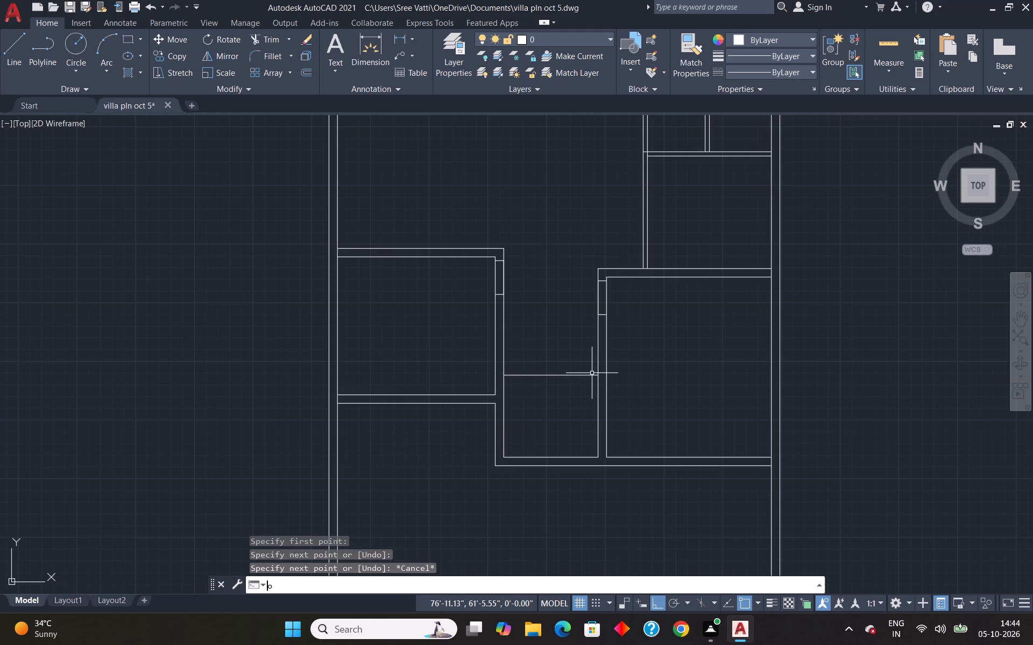
key(Return)
key(9)
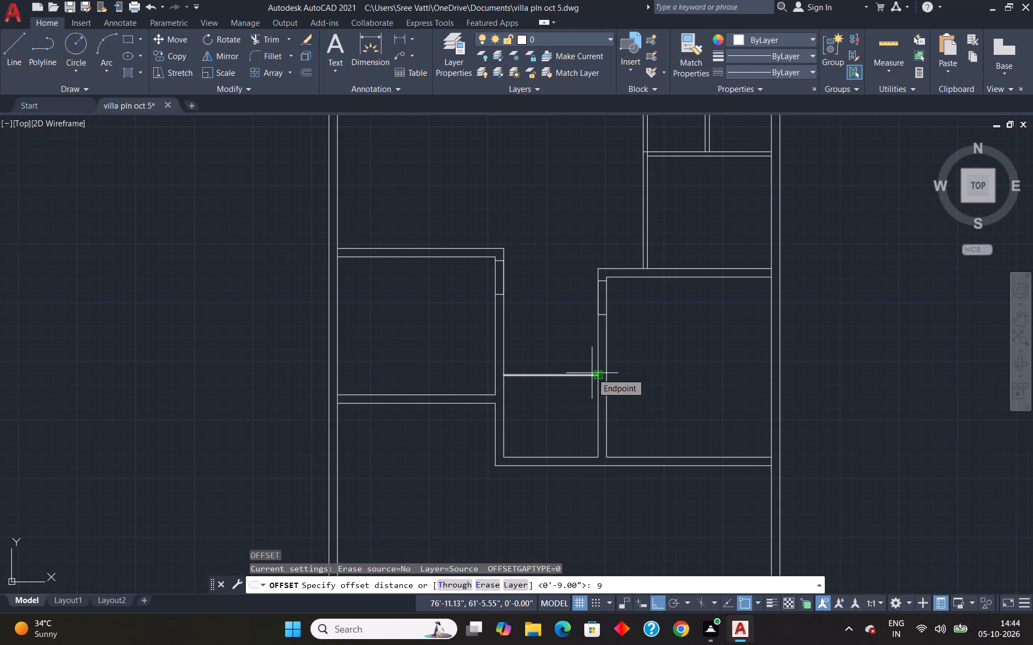
key(shift+quotedbl)
key(Return)
click(583, 376)
click(576, 387)
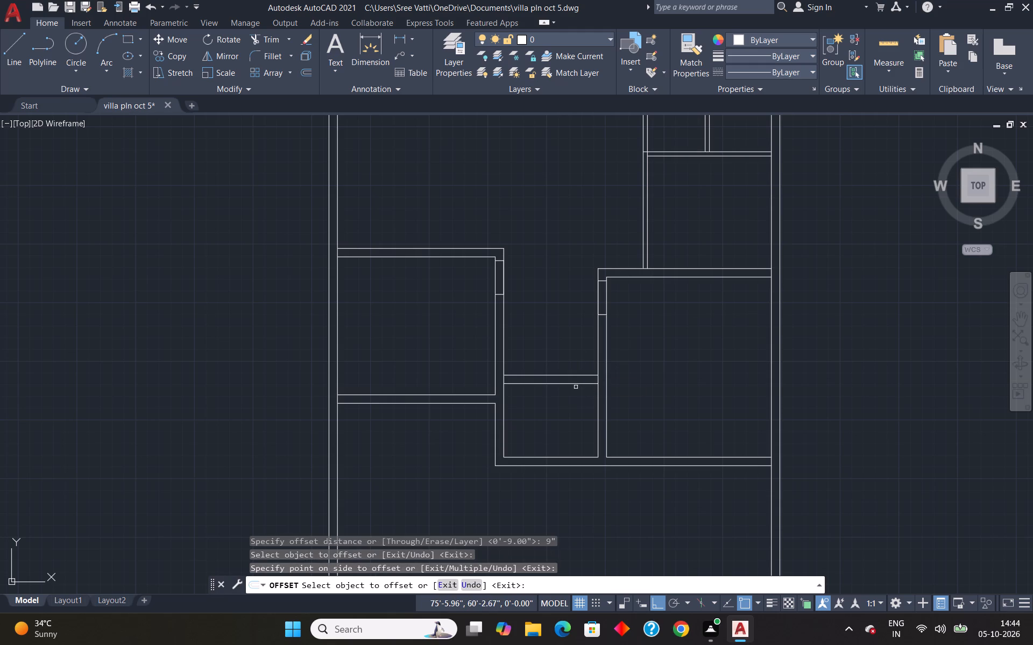
key(Escape)
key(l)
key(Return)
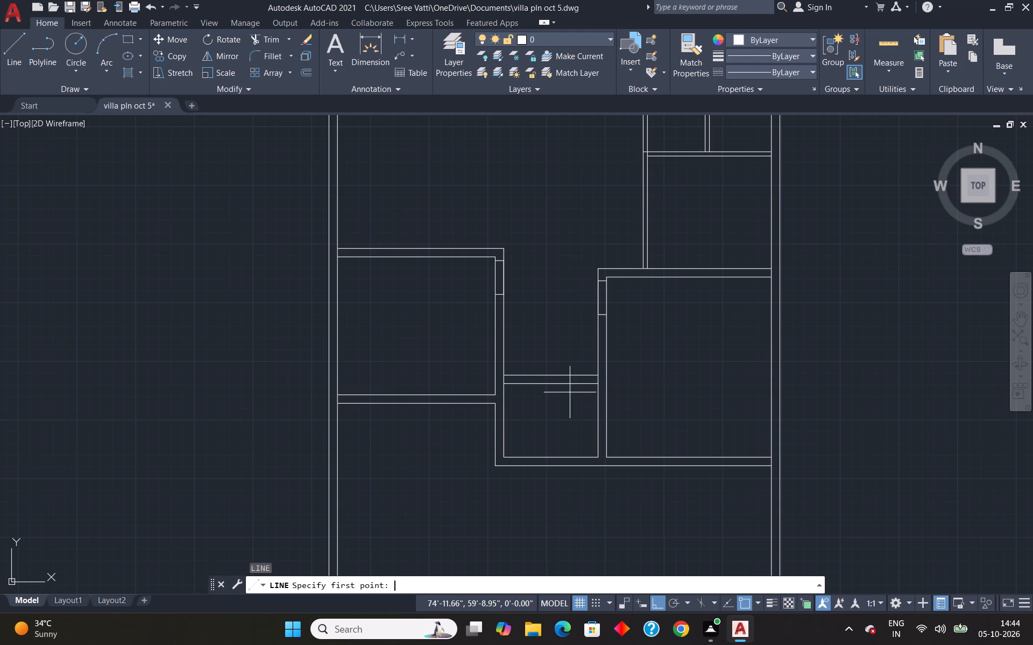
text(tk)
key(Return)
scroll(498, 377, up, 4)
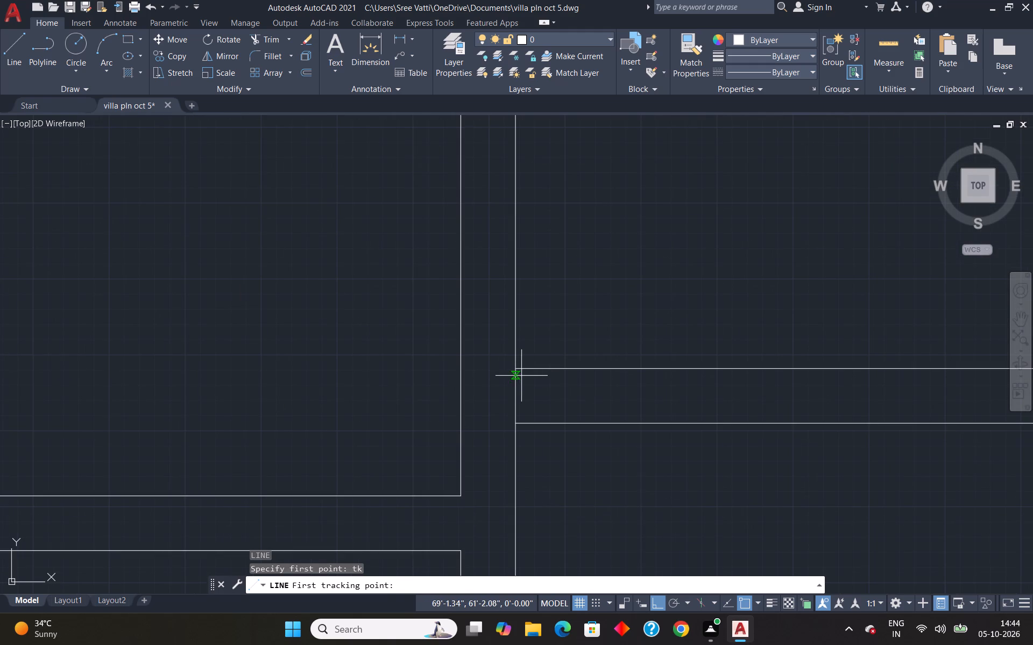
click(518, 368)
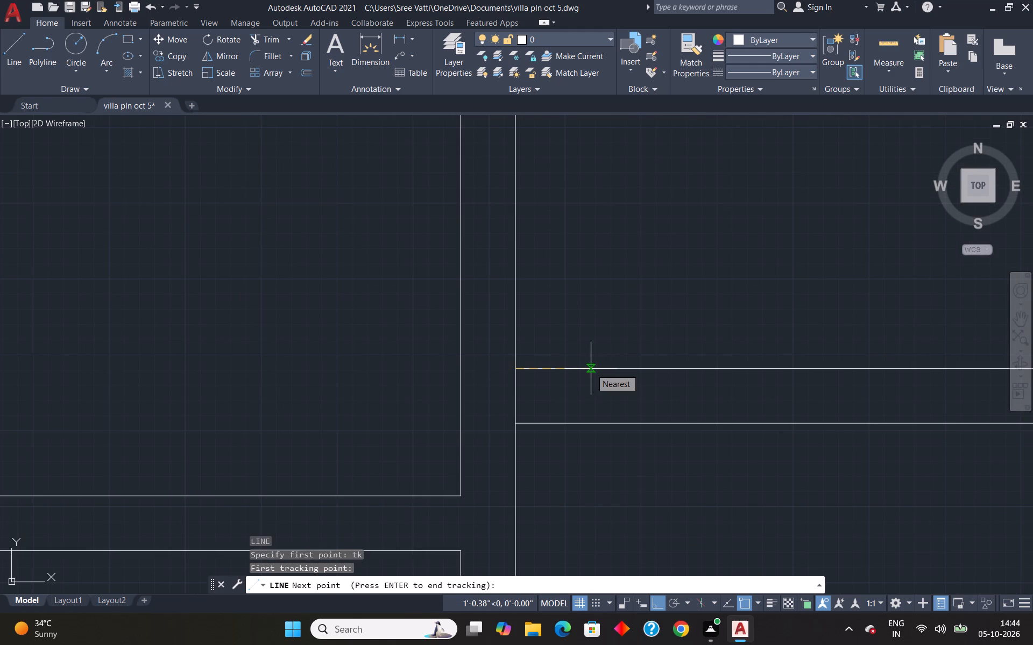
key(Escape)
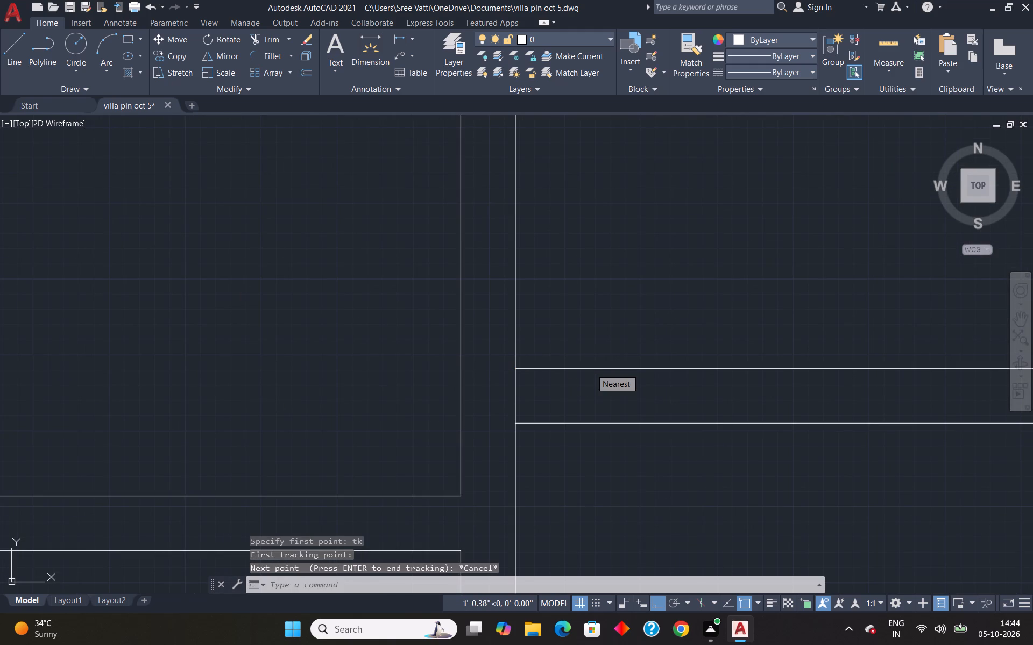
Mark a 4' door opening in the passage's new horizontal wall, starting 2'2" from the wall's left end.
scroll(780, 228, down, 2)
click(897, 48)
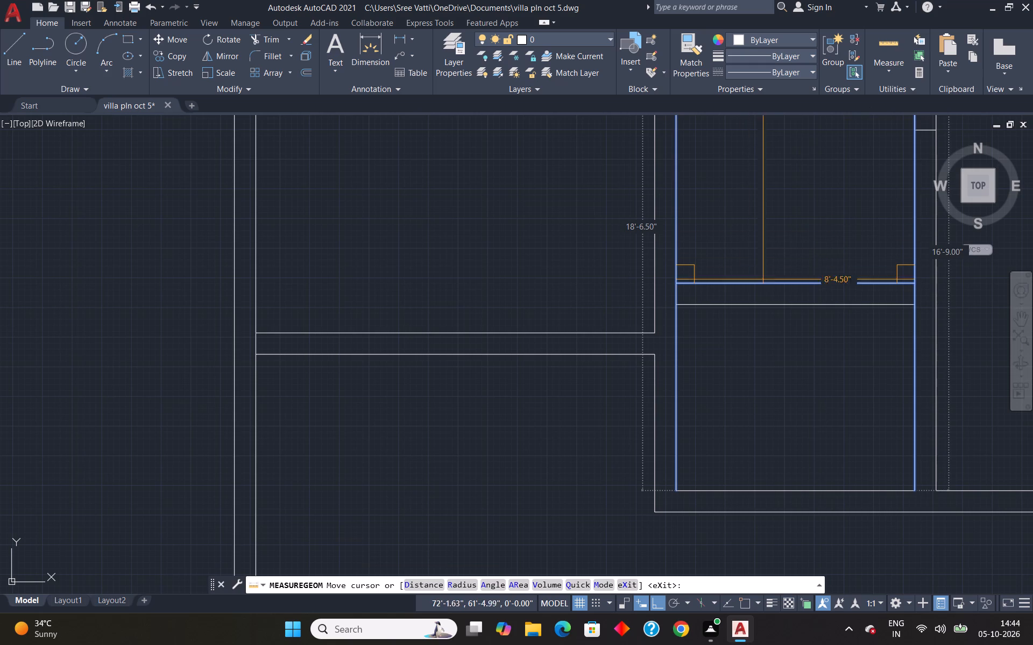
key(Escape)
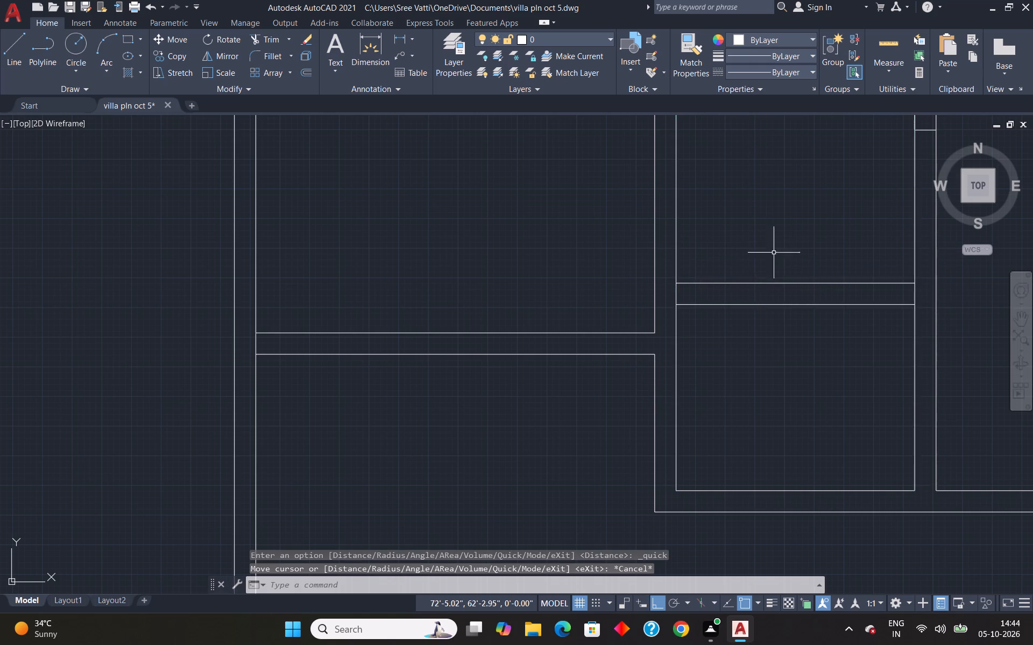
scroll(778, 249, down, 3)
scroll(786, 246, up, 4)
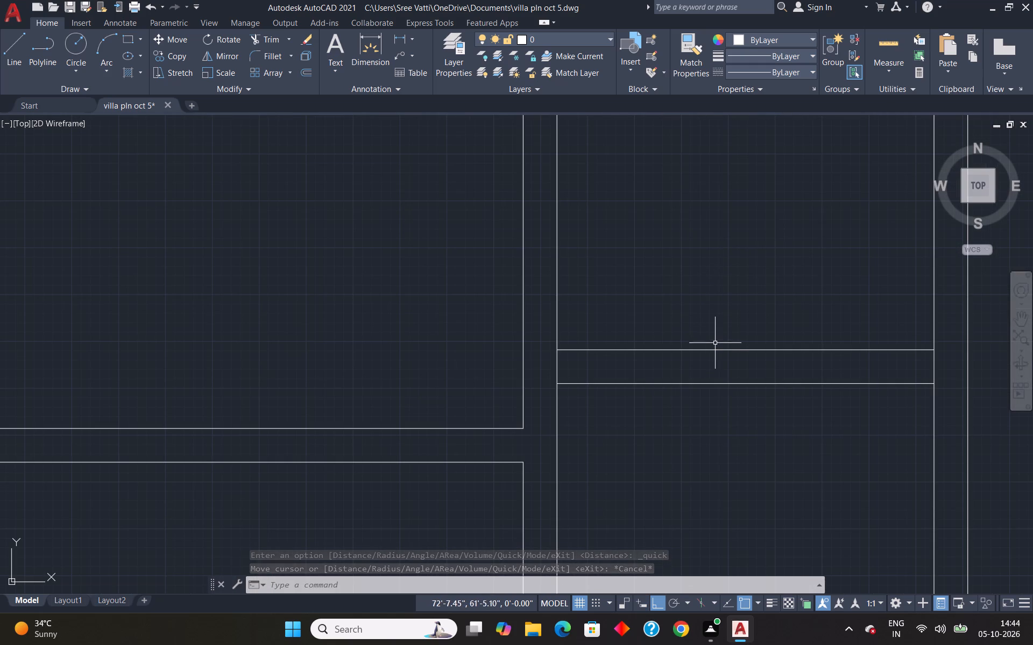
key(l)
key(Return)
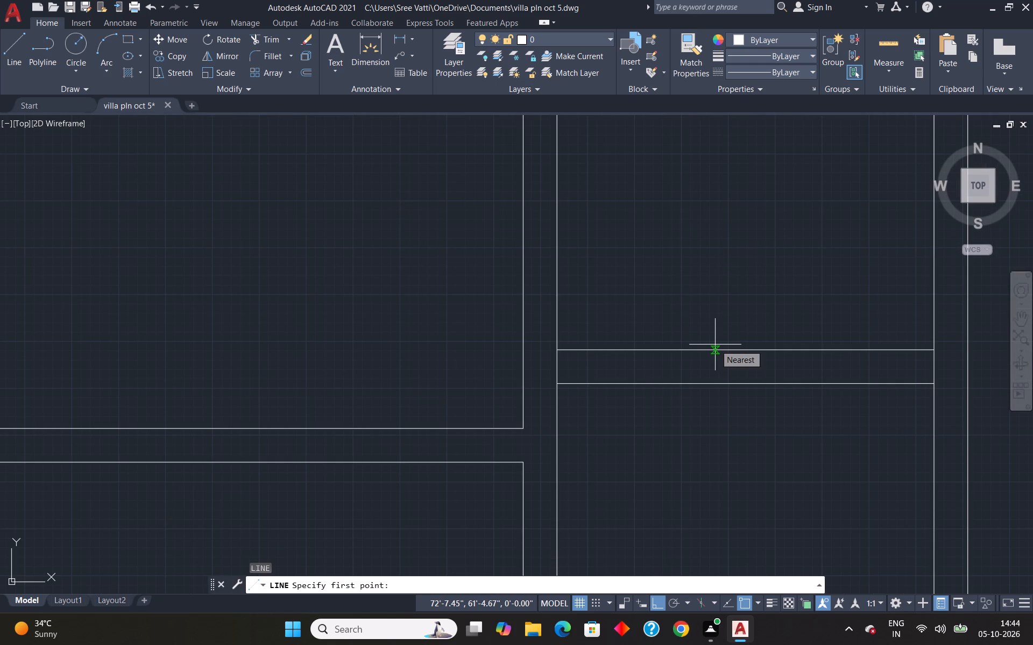
text(tk)
key(Return)
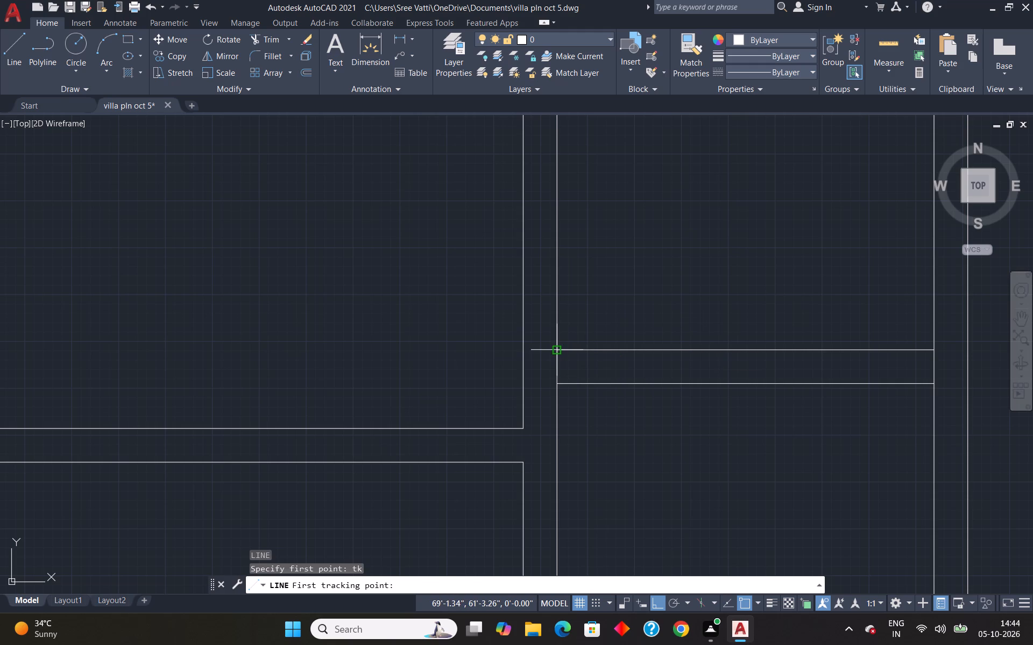
click(556, 347)
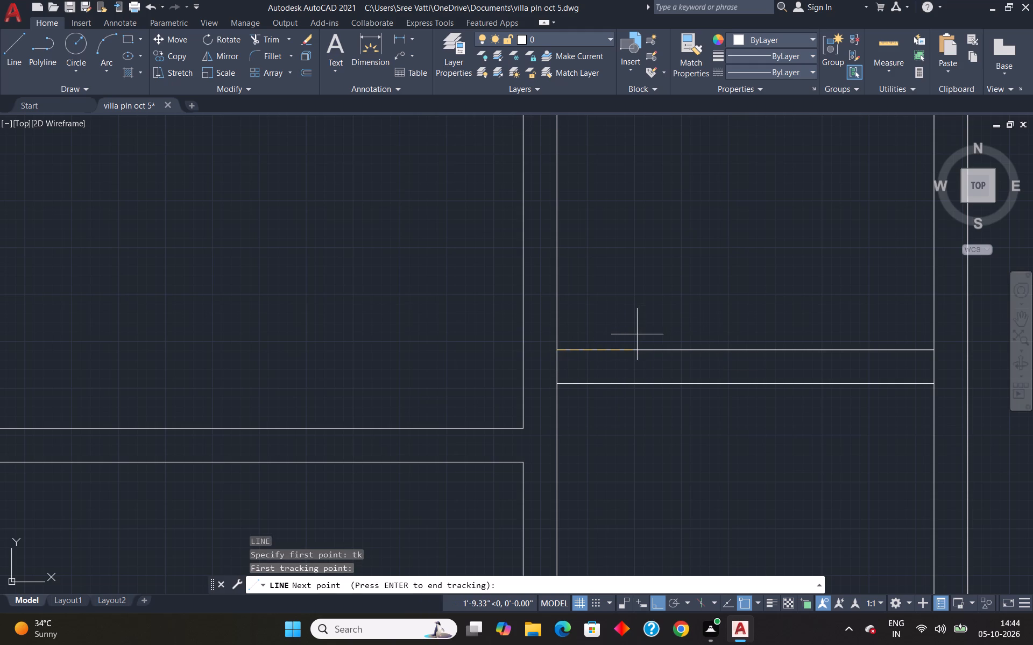
text(2'2")
key(Return)
key(Return)
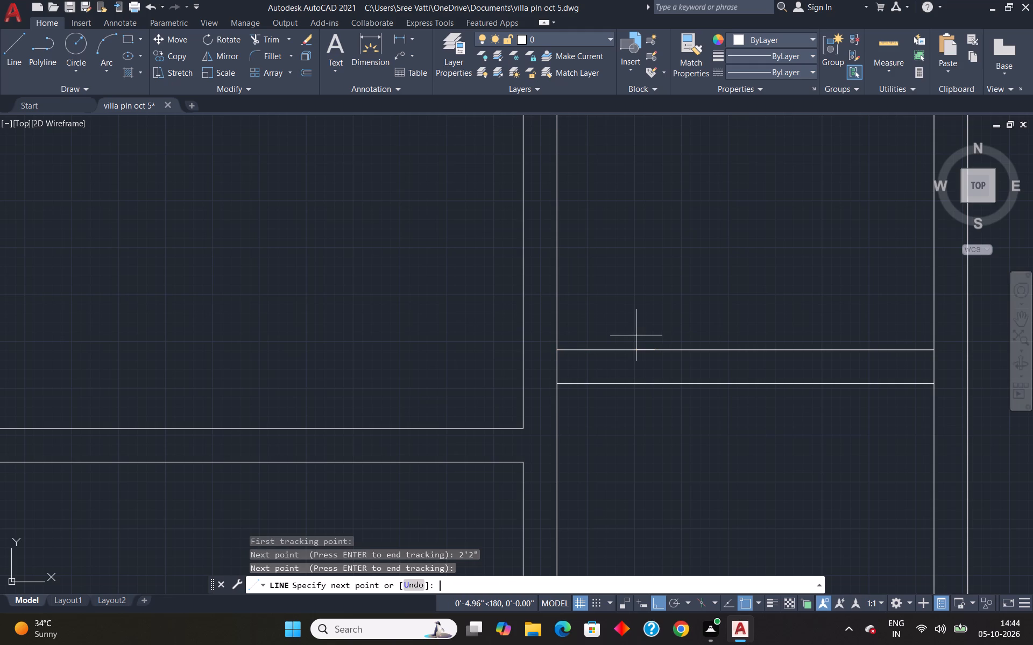
click(656, 382)
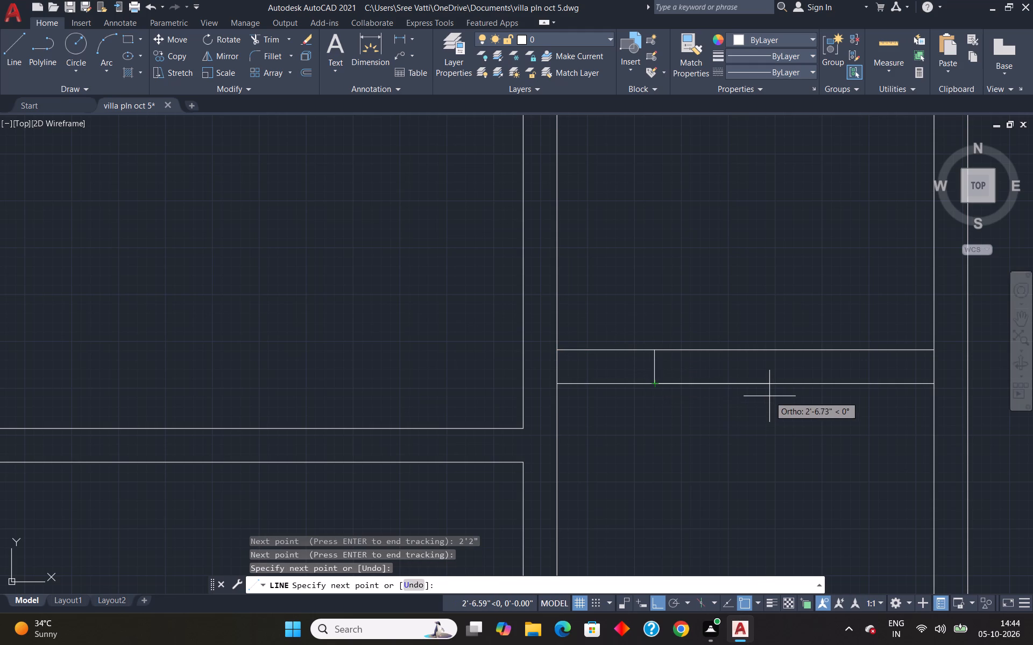
text(4')
key(Return)
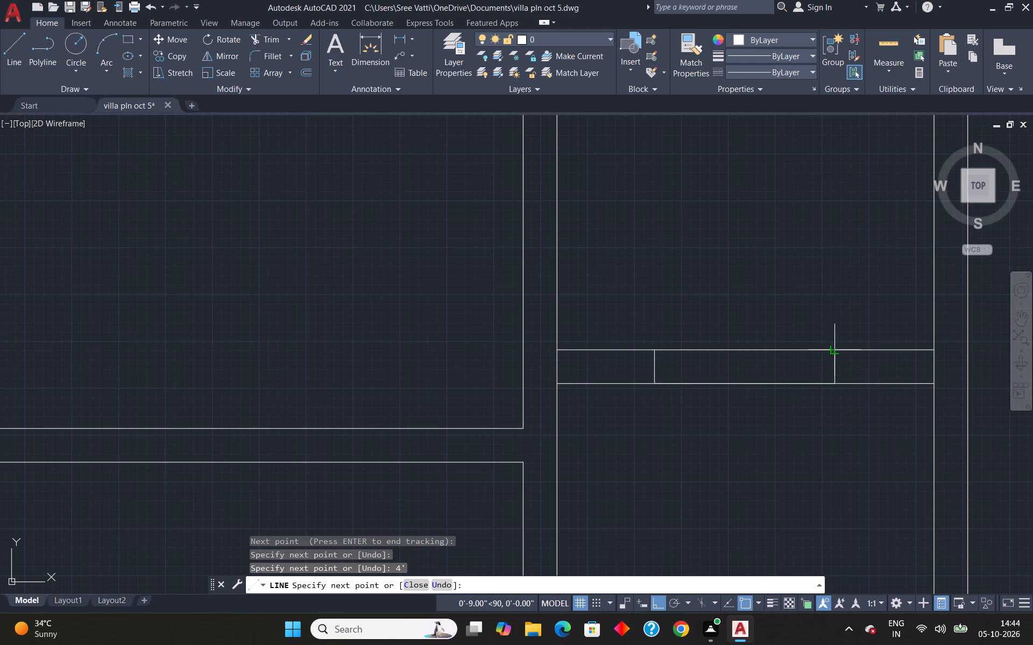
click(833, 349)
key(Escape)
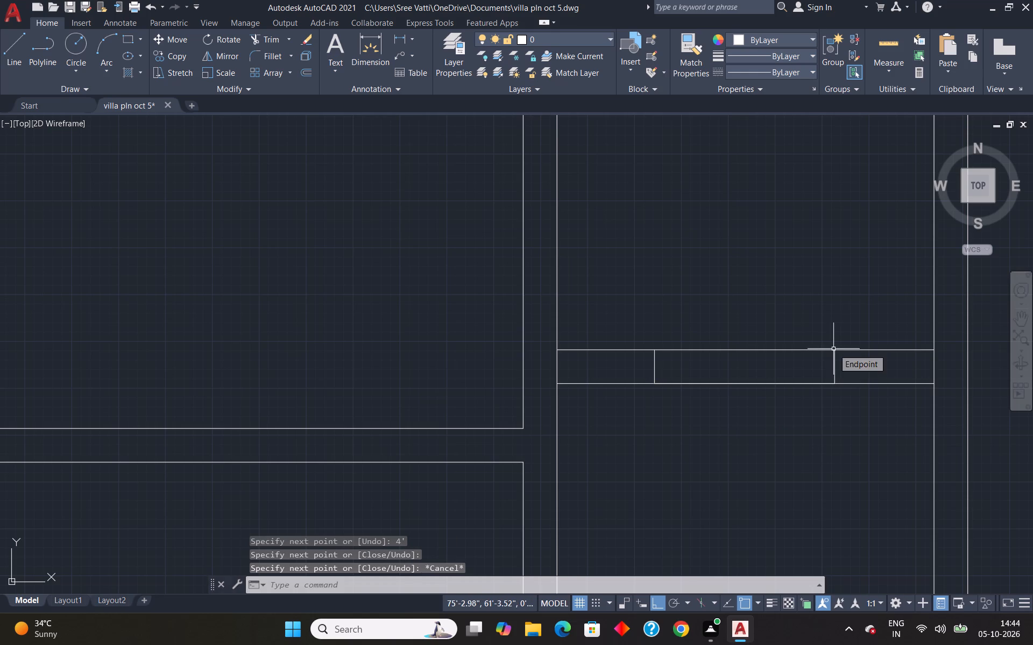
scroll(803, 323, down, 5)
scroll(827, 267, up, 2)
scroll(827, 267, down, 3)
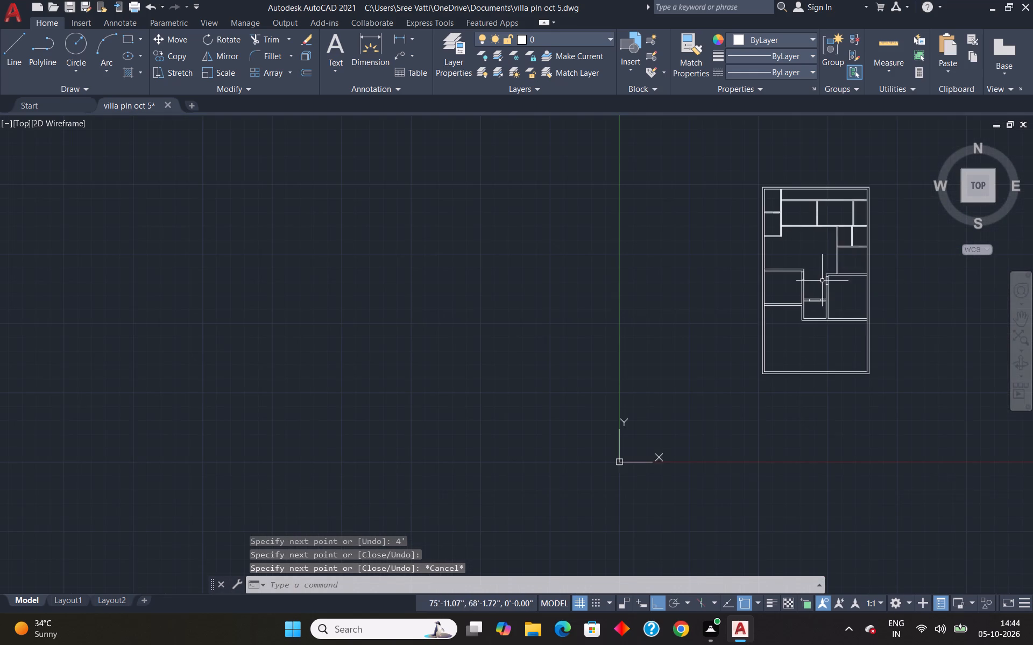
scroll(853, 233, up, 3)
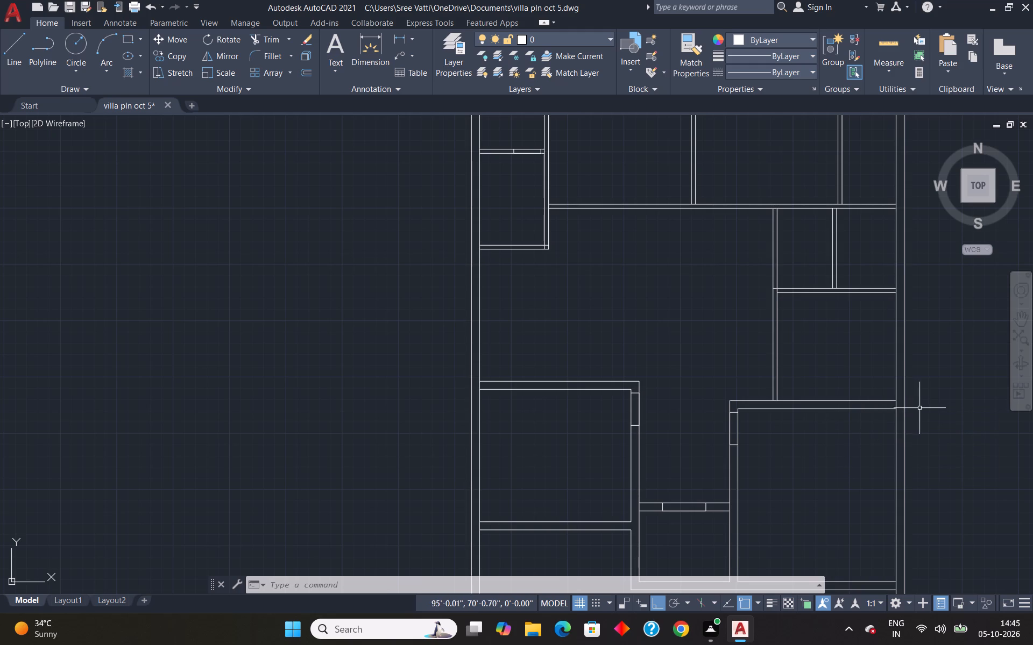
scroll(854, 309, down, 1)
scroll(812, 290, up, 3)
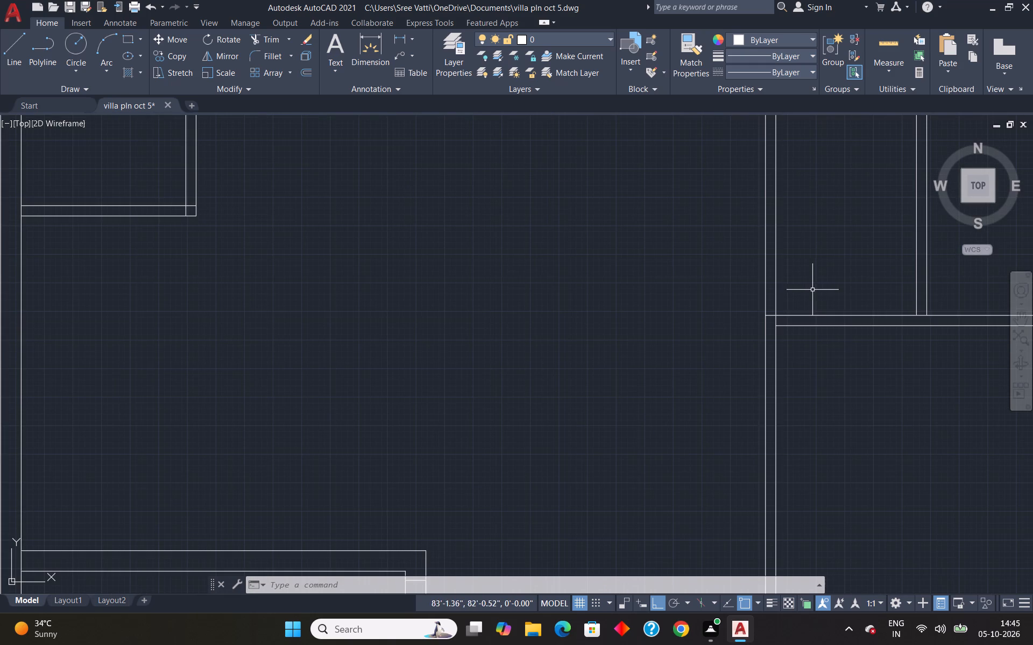
Trim the wall junction where the horizontal wall below the two small right-hand rooms meets their left wall.
key(t)
key(r)
key(Return)
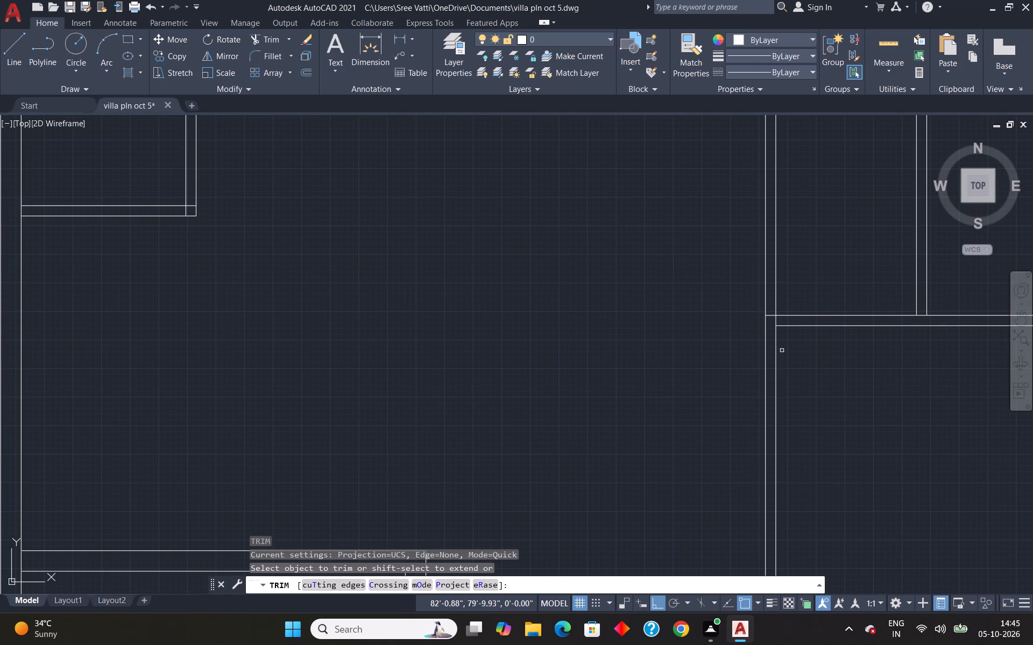
scroll(775, 318, up, 3)
drag(744, 296, 747, 336)
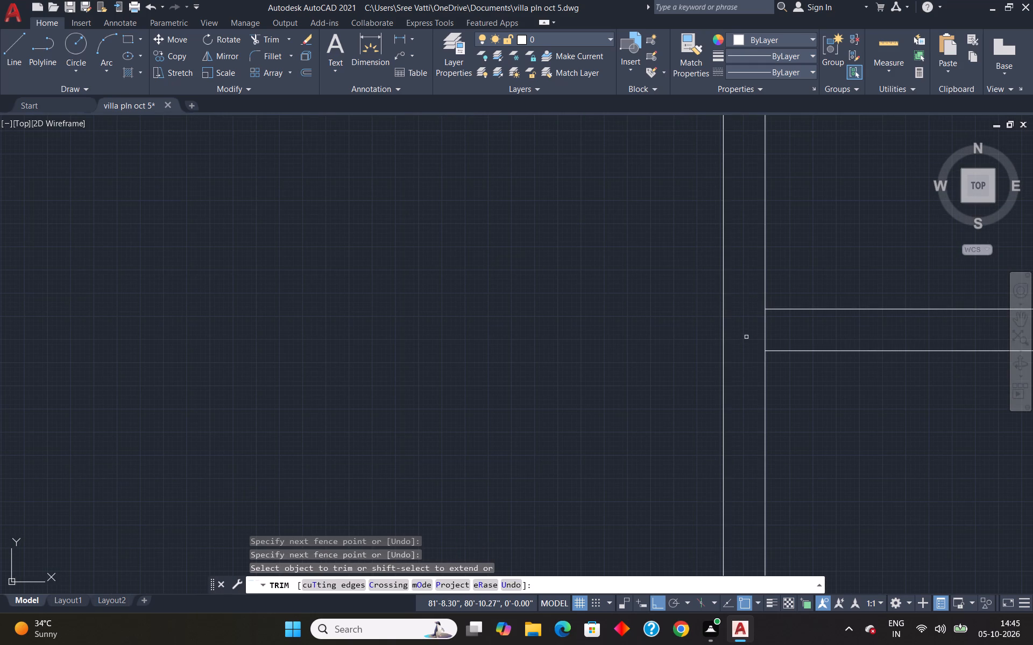
key(Escape)
key(space)
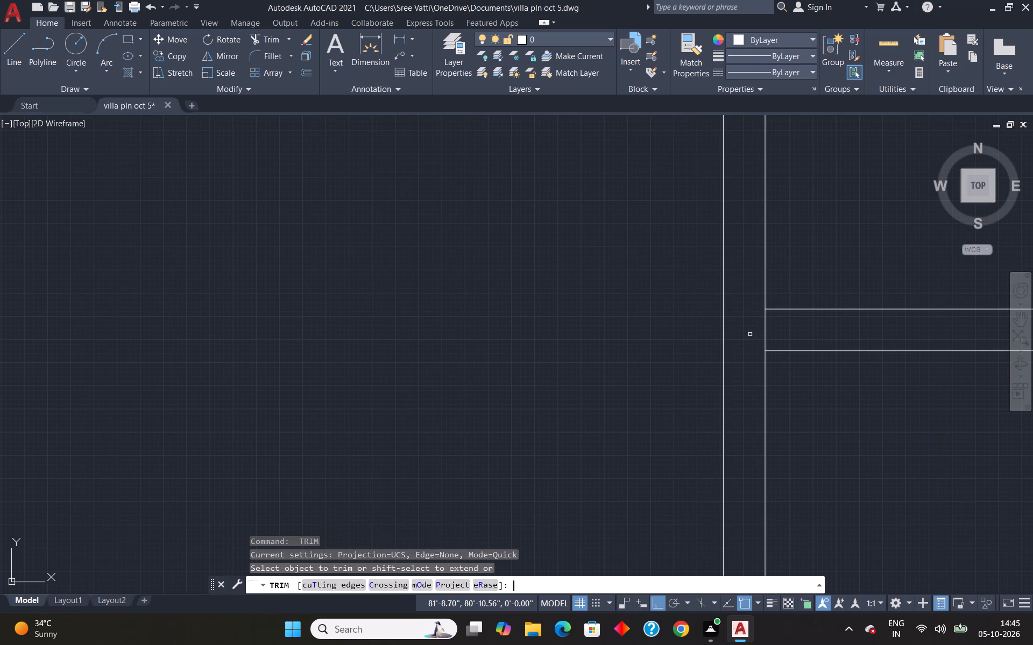
drag(762, 333, 790, 331)
scroll(779, 327, down, 4)
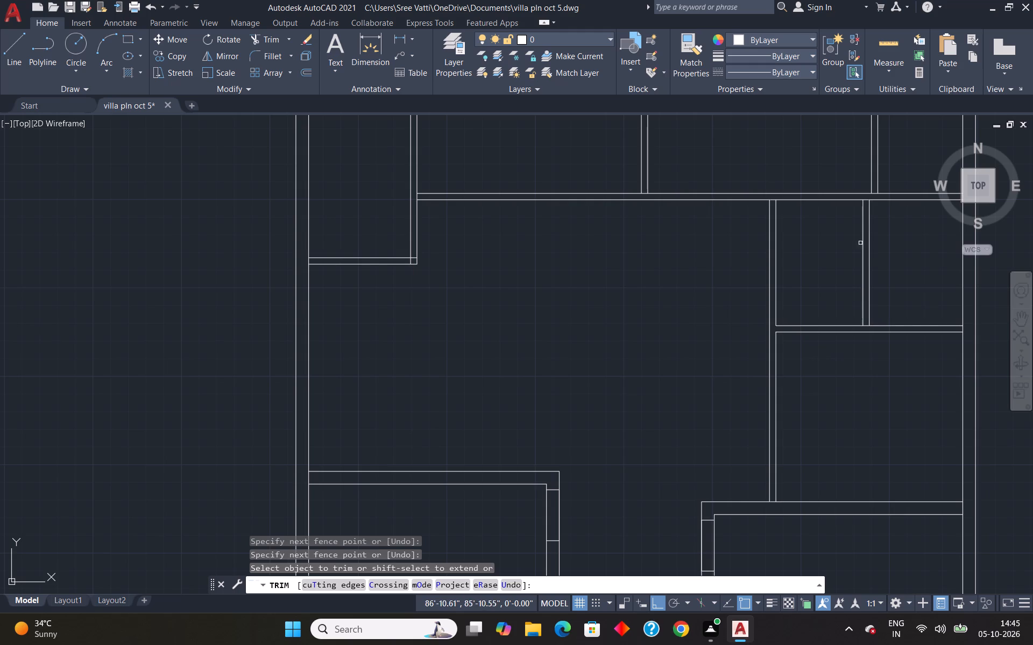
Trim the long horizontal wall's junctions with the two small-room walls below it and with the right outer wall's inner line.
scroll(875, 192, up, 4)
drag(802, 245, 795, 230)
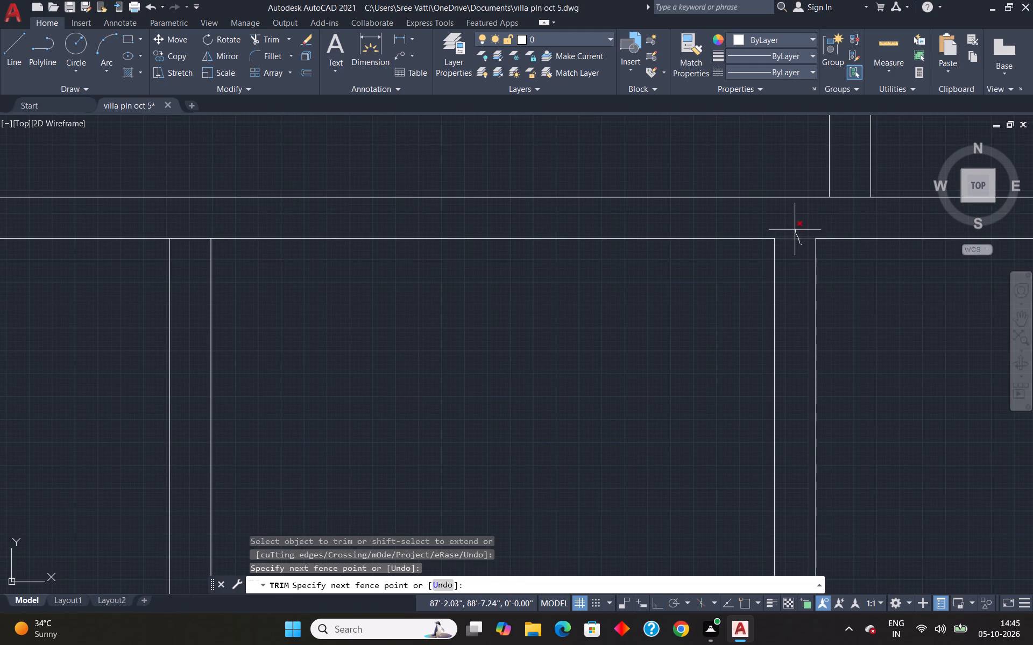
drag(193, 250, 192, 221)
scroll(214, 243, down, 1)
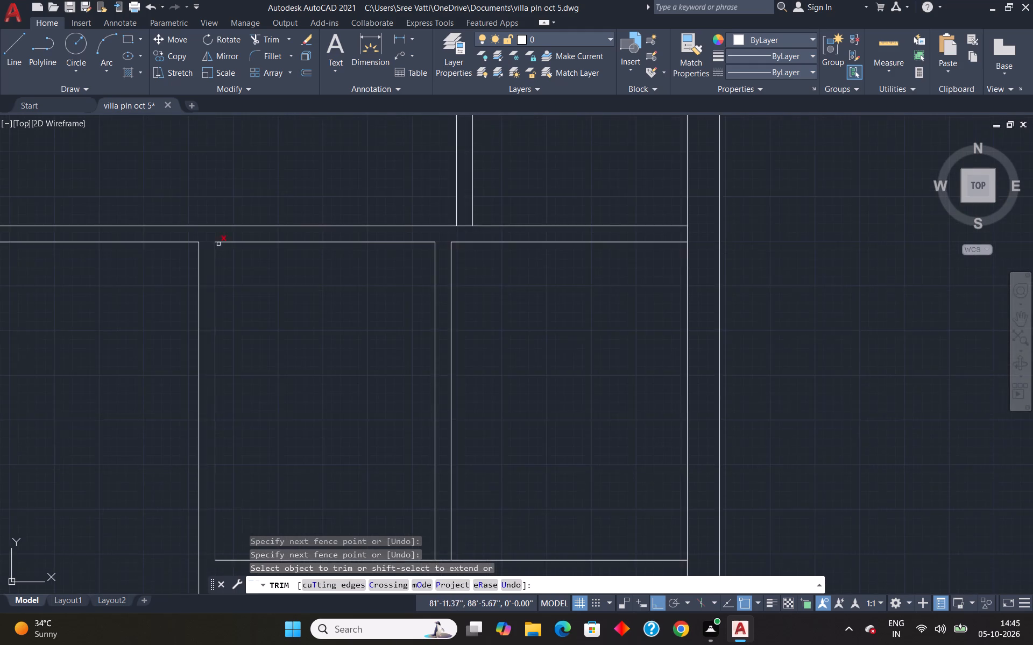
scroll(218, 244, down, 2)
click(519, 238)
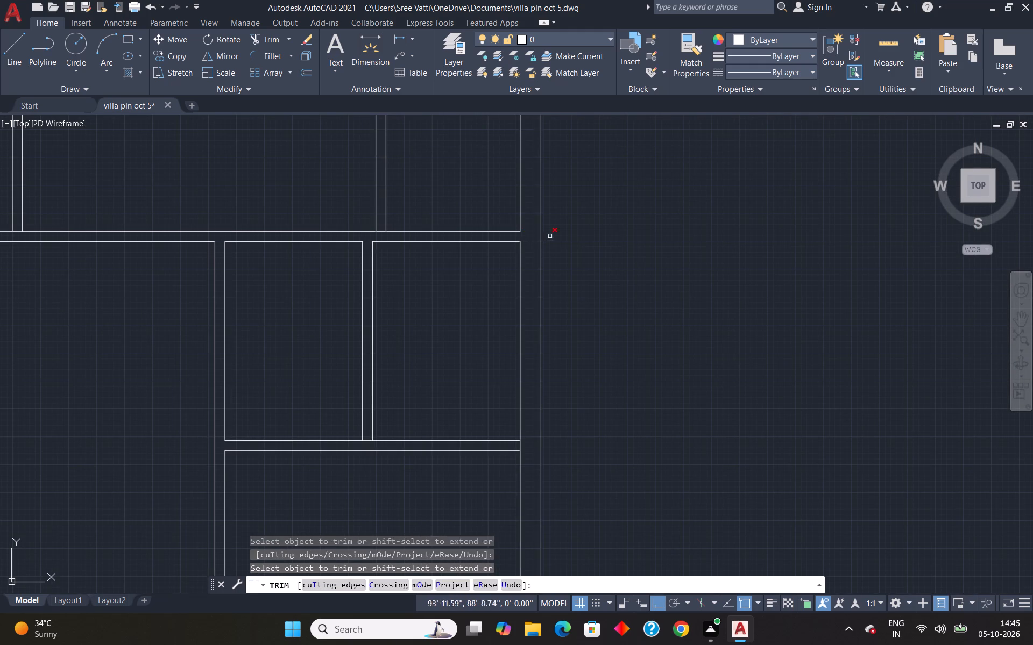
Trim the long horizontal wall's junctions with the two partitions above it and with the vertical wall at its left end.
scroll(553, 236, down, 4)
scroll(490, 227, up, 5)
drag(761, 349, 763, 331)
click(187, 343)
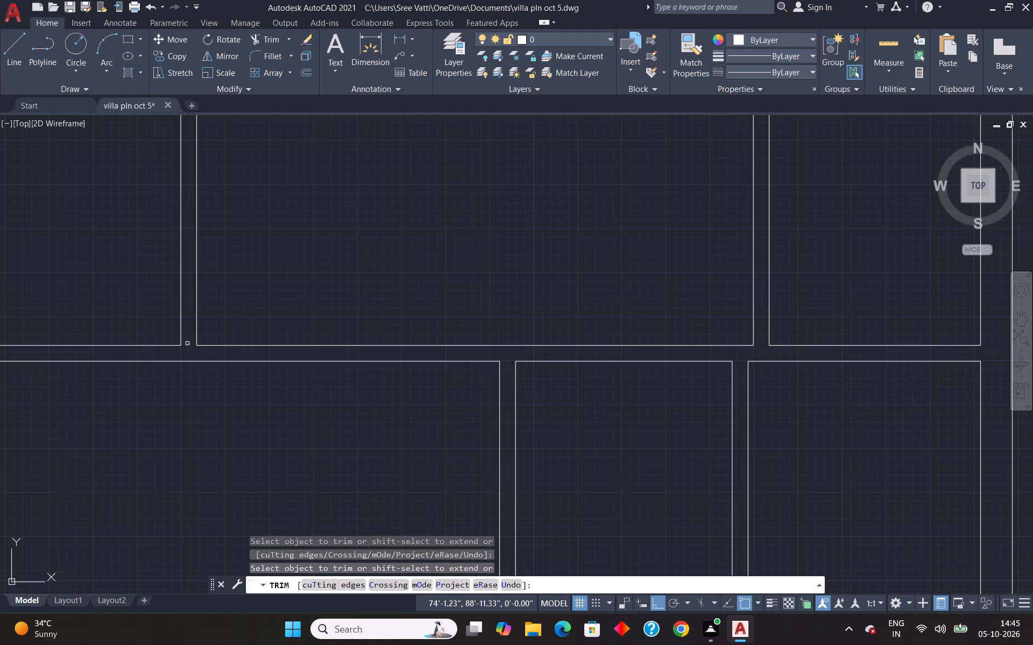
scroll(230, 343, down, 4)
scroll(126, 347, up, 4)
scroll(180, 338, up, 1)
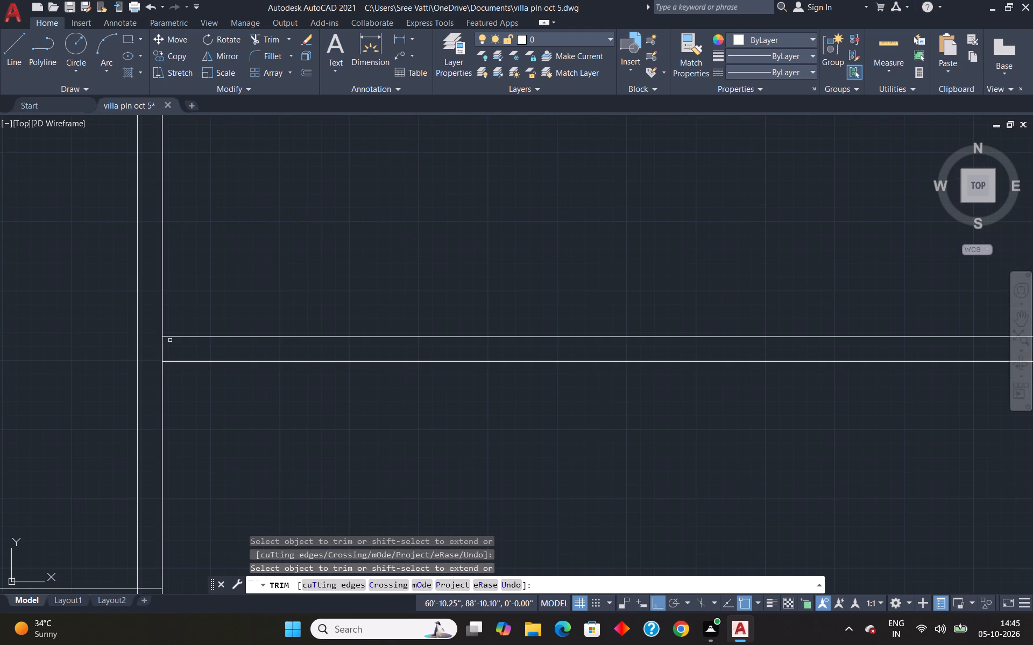
click(163, 347)
scroll(196, 348, down, 2)
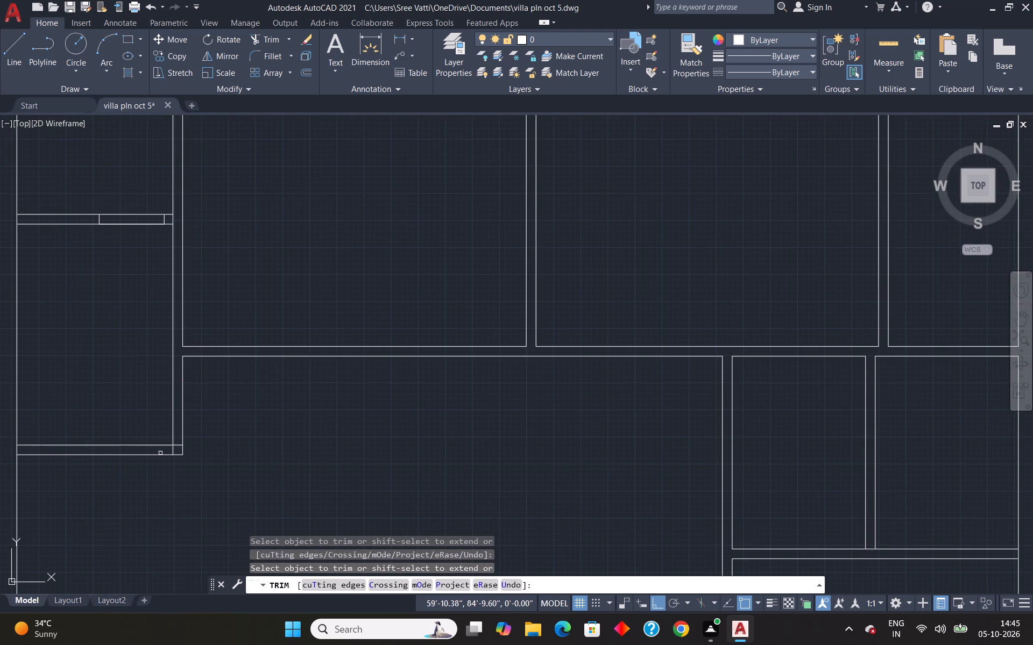
Trim the overlapping inner wall lines at the lower-right corner of the narrow left-side room.
scroll(166, 453, up, 4)
drag(182, 440, 196, 449)
drag(214, 420, 222, 389)
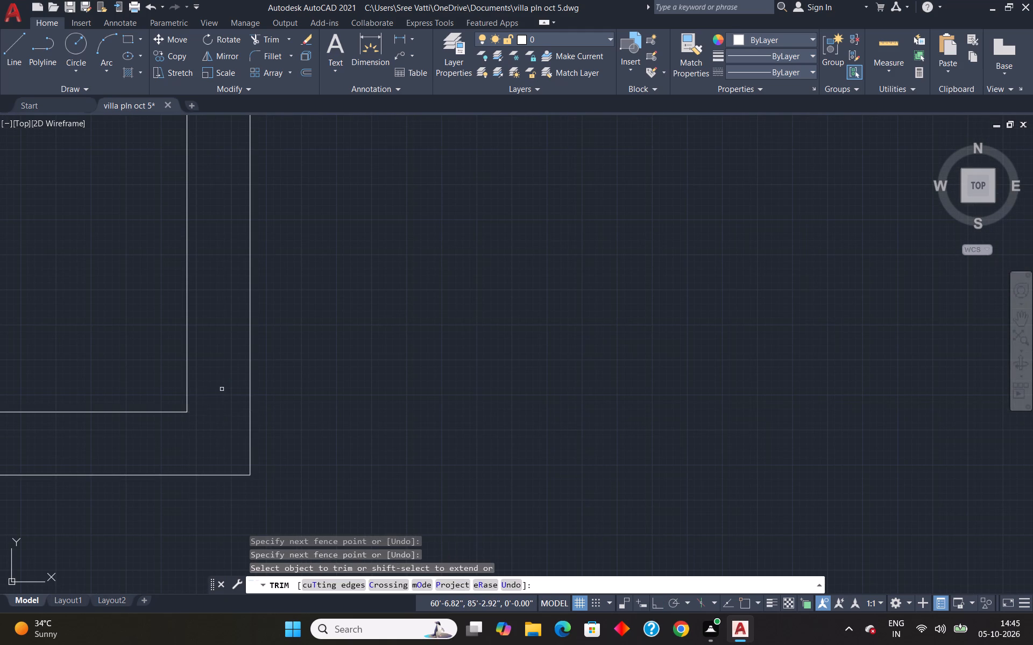
scroll(222, 389, down, 5)
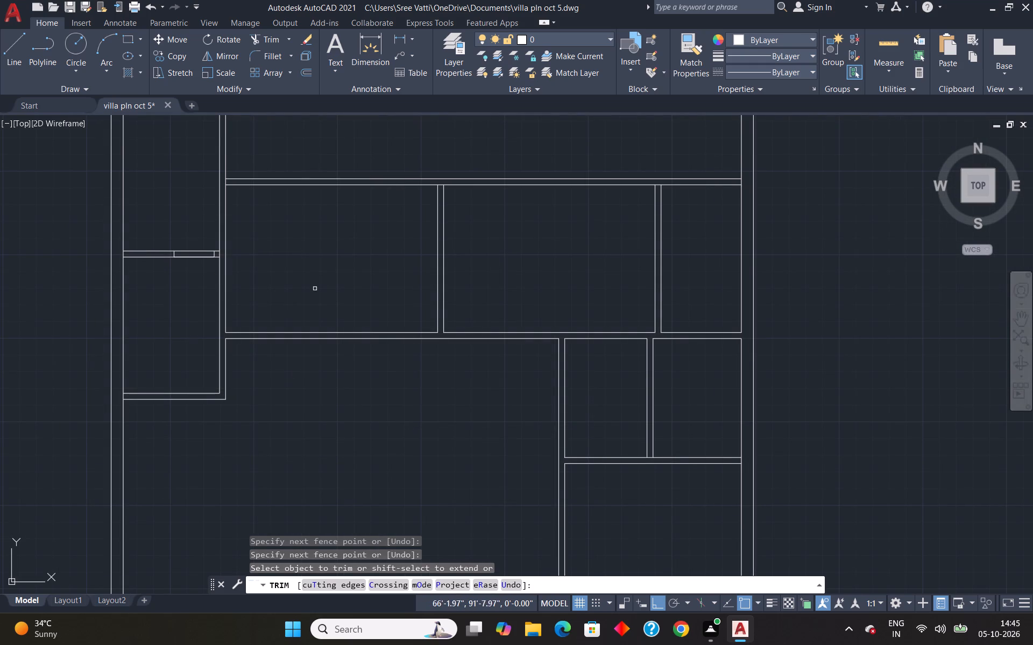
key(Escape)
scroll(330, 289, down, 4)
scroll(328, 318, up, 2)
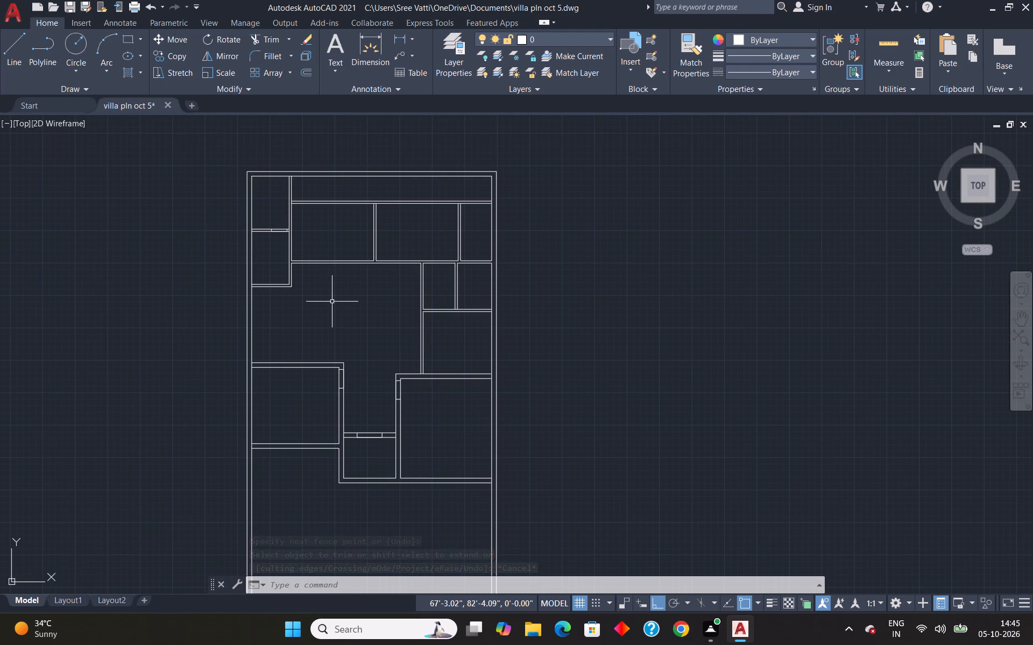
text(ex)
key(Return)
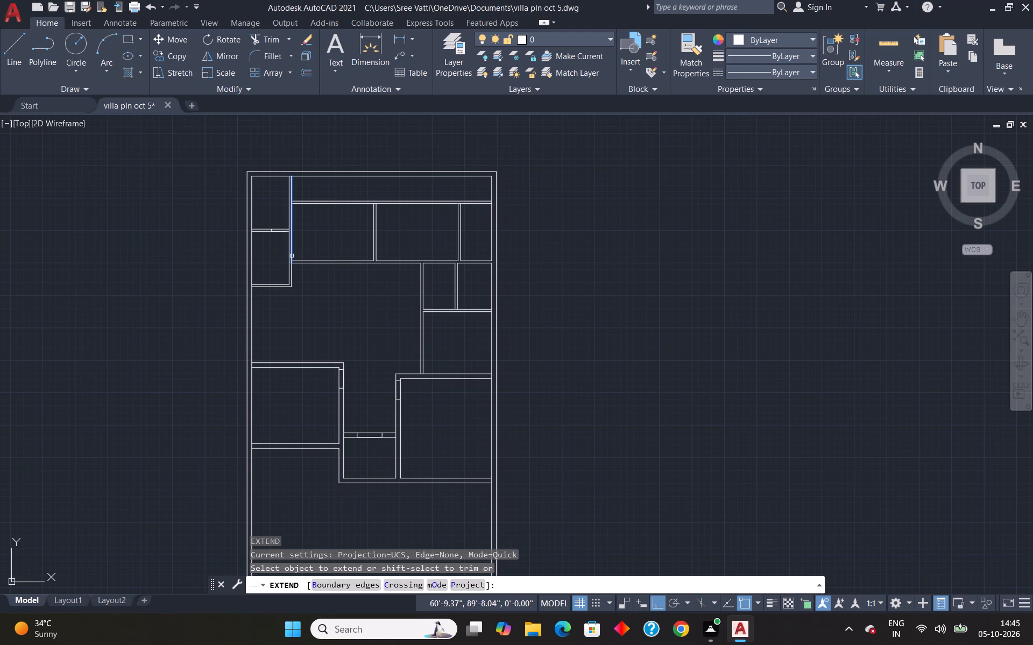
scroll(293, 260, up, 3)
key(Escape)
Draw a vertical line about 12'7" long from the narrow left room's inner lower-right corner down to the lower-left room's top wall.
key(l)
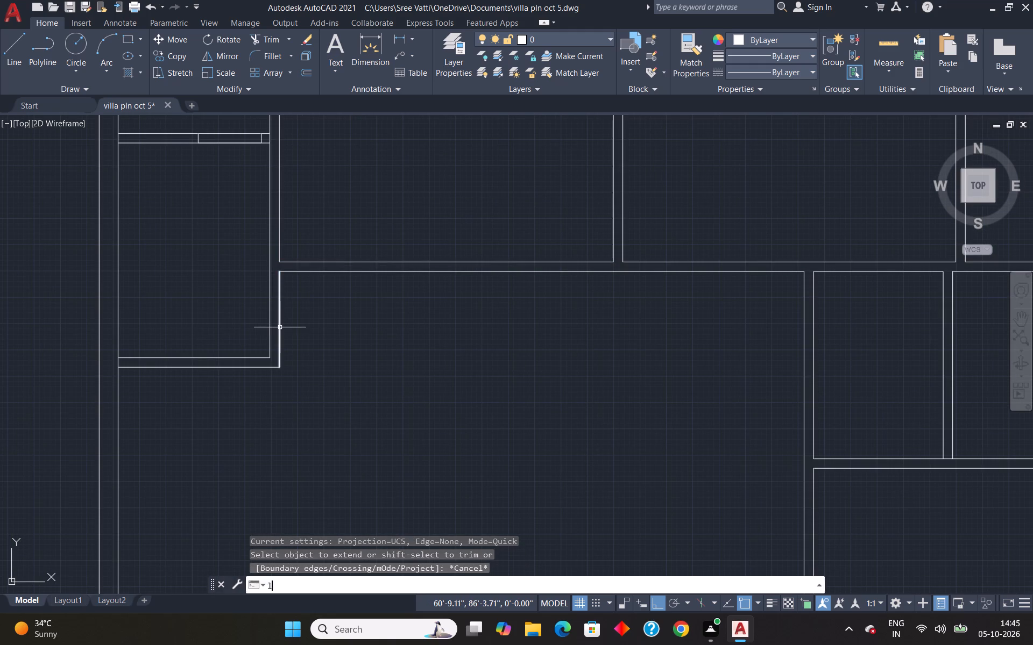
key(Return)
click(269, 357)
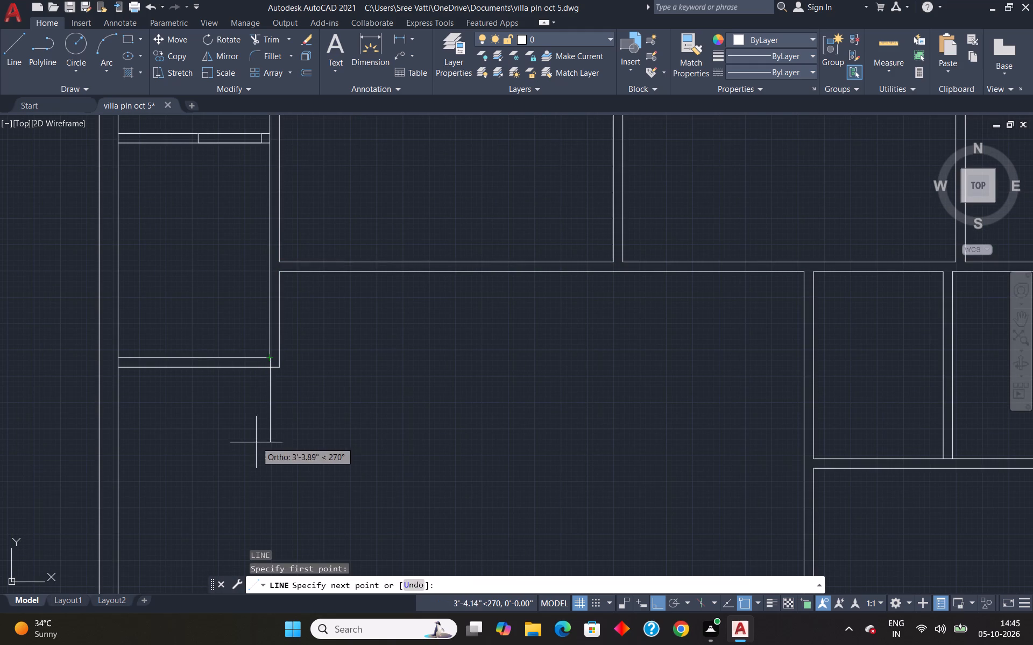
scroll(256, 412, down, 6)
scroll(258, 433, up, 4)
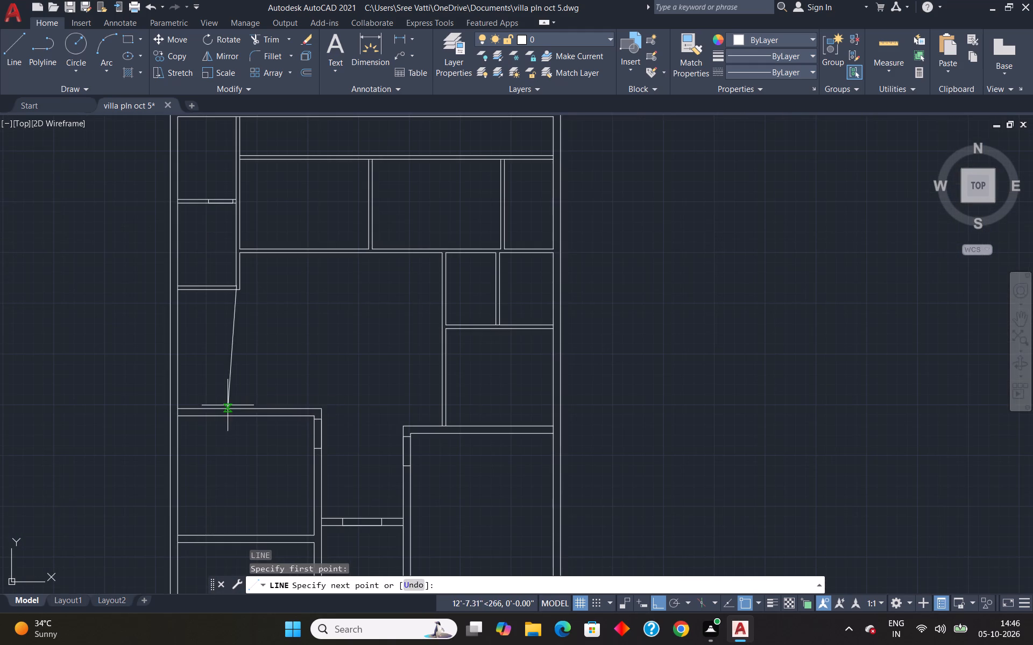
scroll(232, 412, up, 5)
click(239, 375)
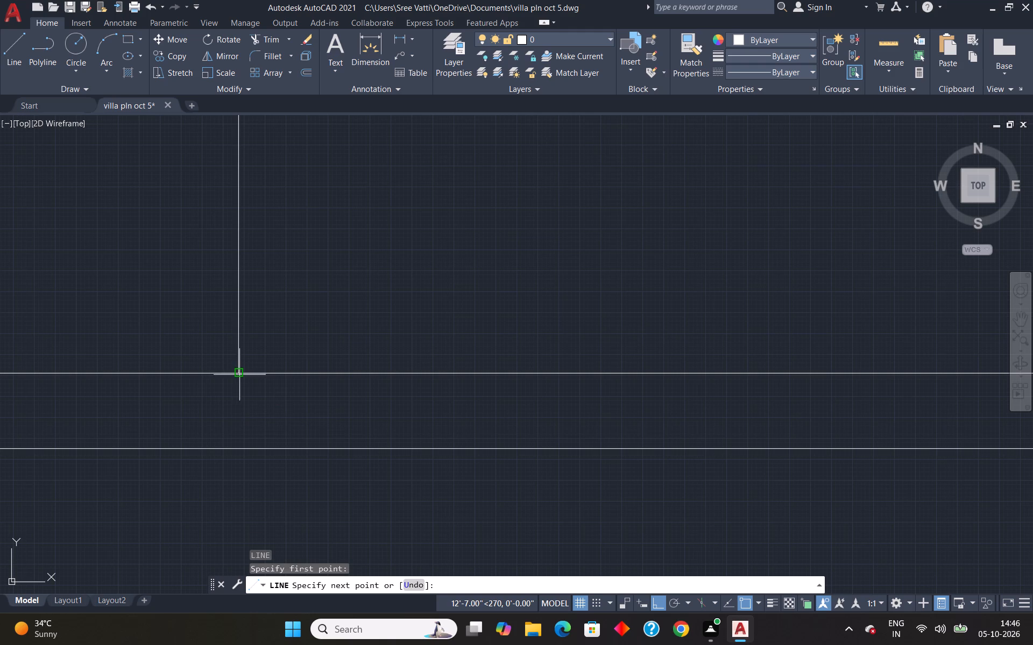
key(Escape)
Offset the new vertical line 4.5" to the right for the wall thickness.
key(o)
key(Return)
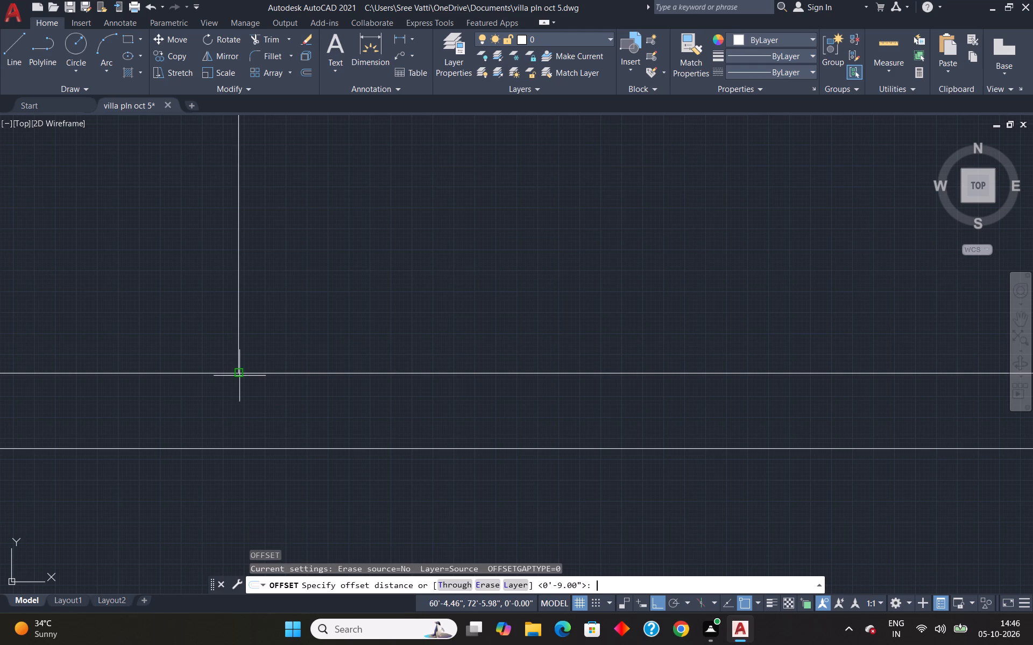
text(4.5)
key(shift+quotedbl)
key(Return)
scroll(249, 375, down, 3)
click(250, 336)
click(314, 355)
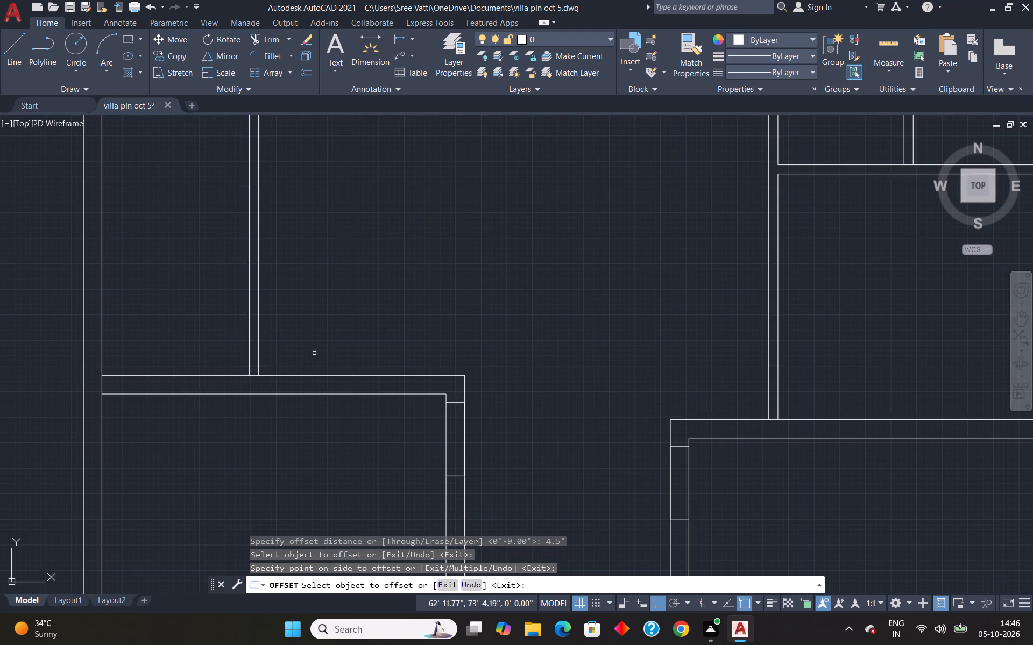
scroll(331, 328, down, 4)
scroll(341, 291, up, 6)
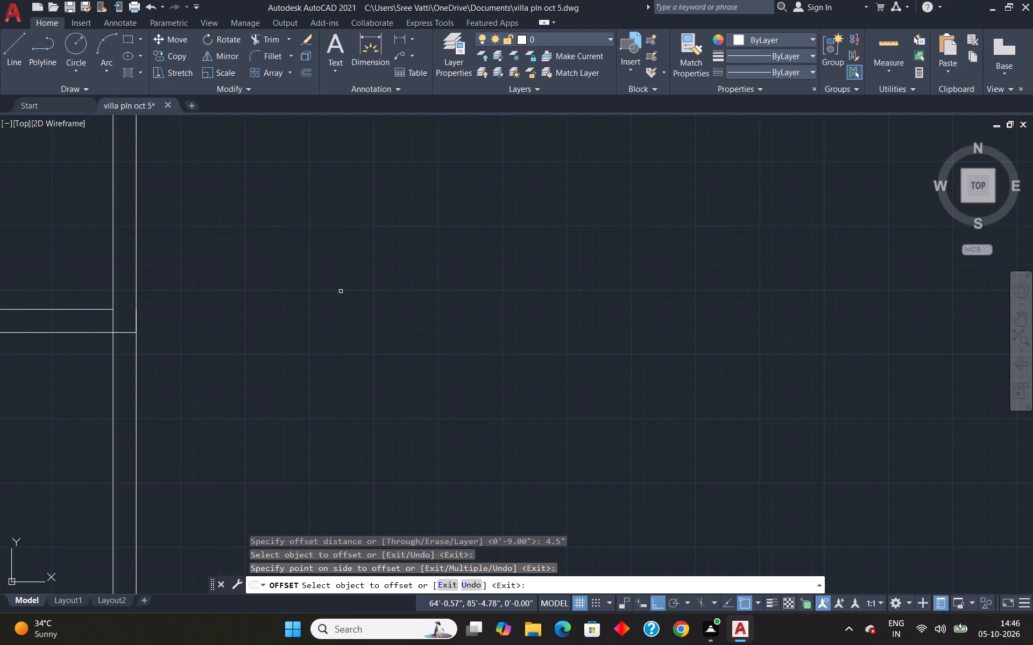
key(Escape)
Trim the narrow left room's bottom wall line where it crosses the new 4.5" vertical wall, undoing any excess trim.
key(t)
key(r)
key(Return)
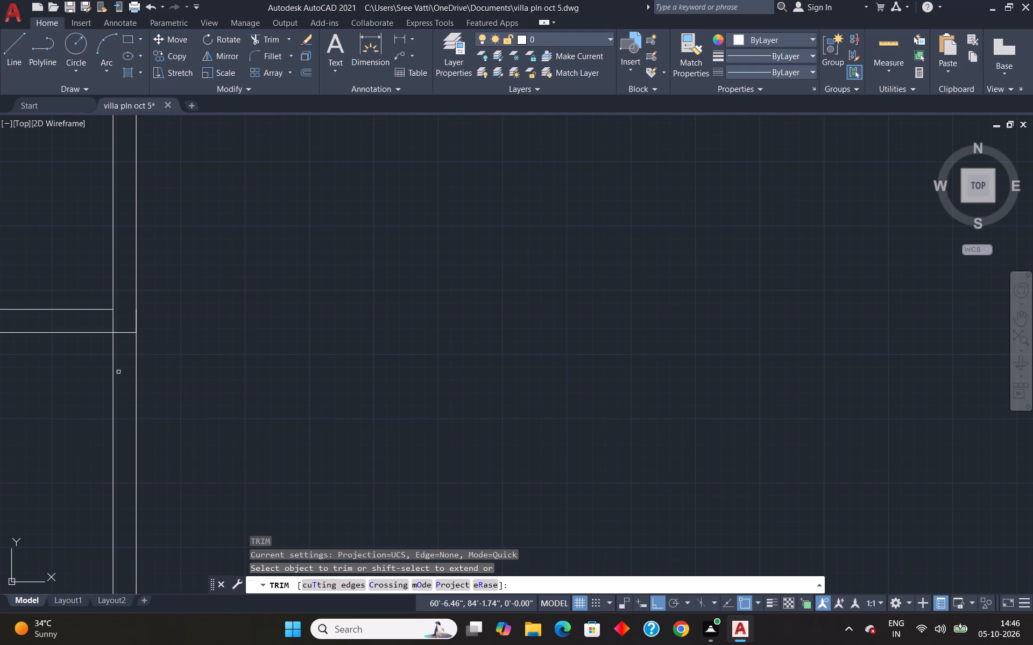
click(122, 336)
click(127, 318)
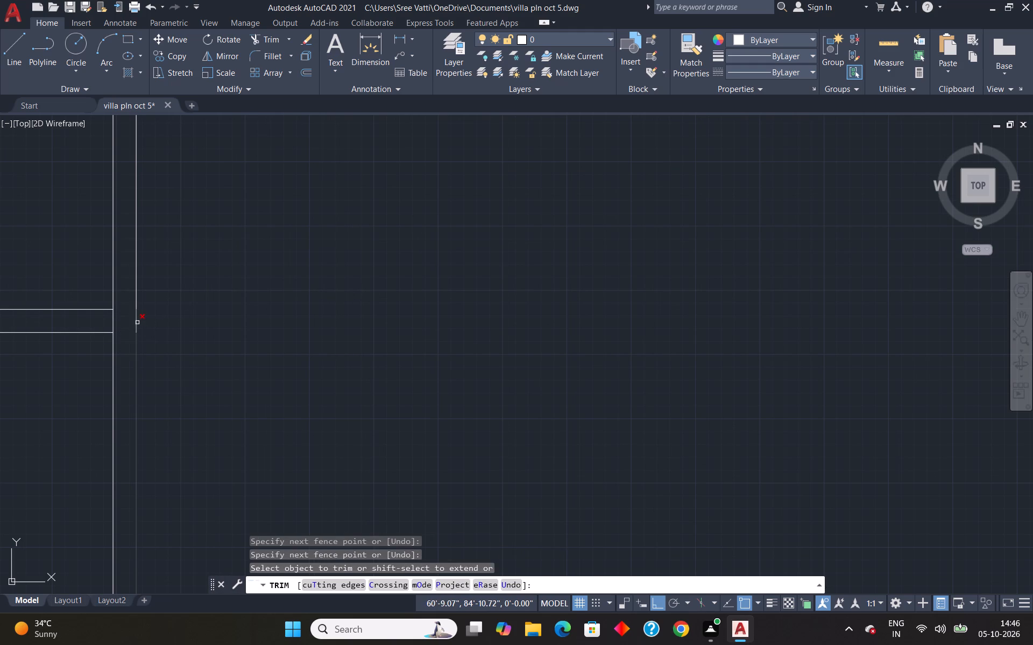
click(137, 322)
key(ctrl+z)
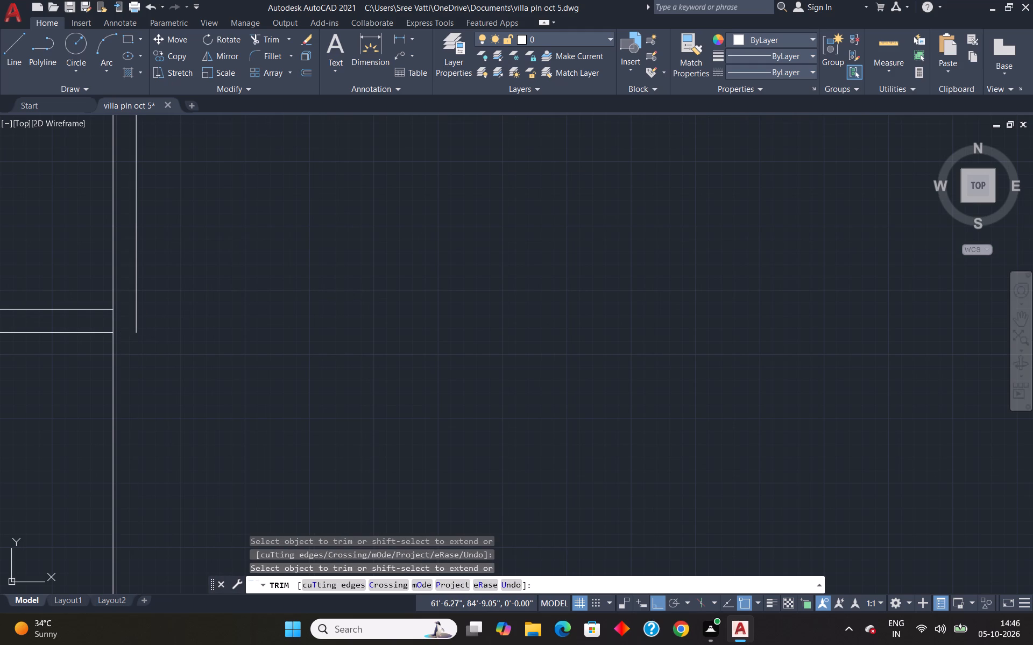
key(Escape)
Offset the lower-left room's top outer wall line 7' upward into the space beside the new vertical wall.
scroll(213, 336, down, 5)
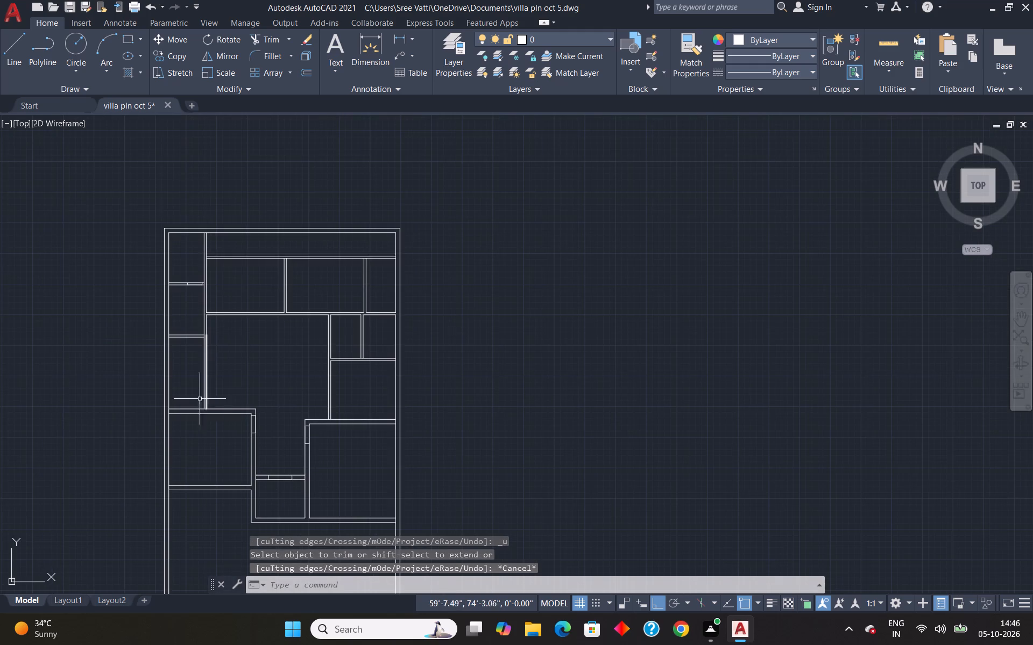
scroll(200, 399, up, 3)
scroll(211, 381, down, 2)
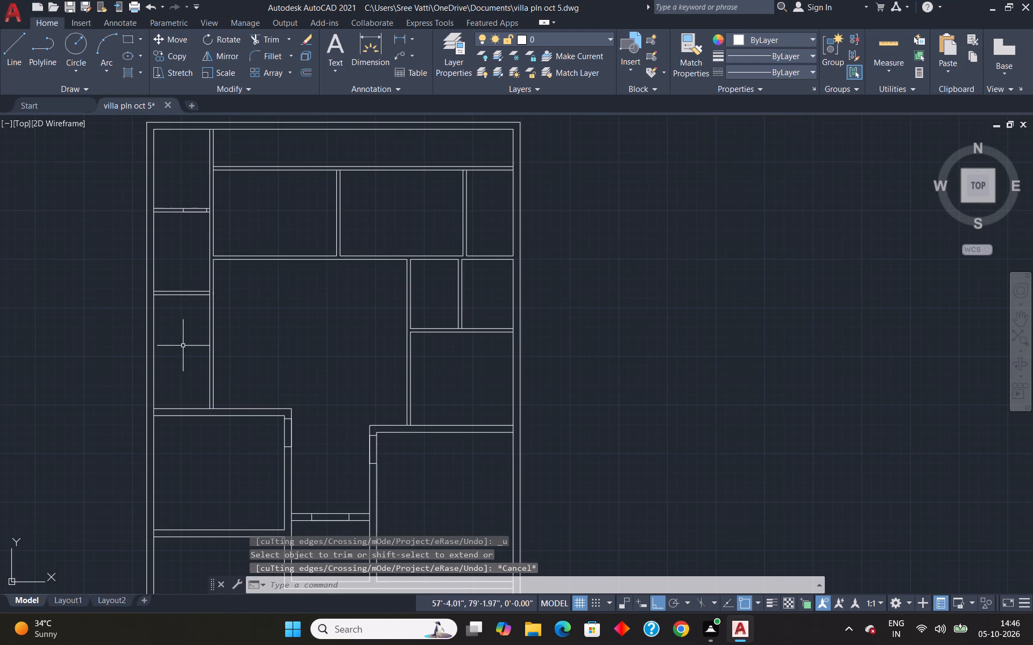
scroll(335, 313, down, 1)
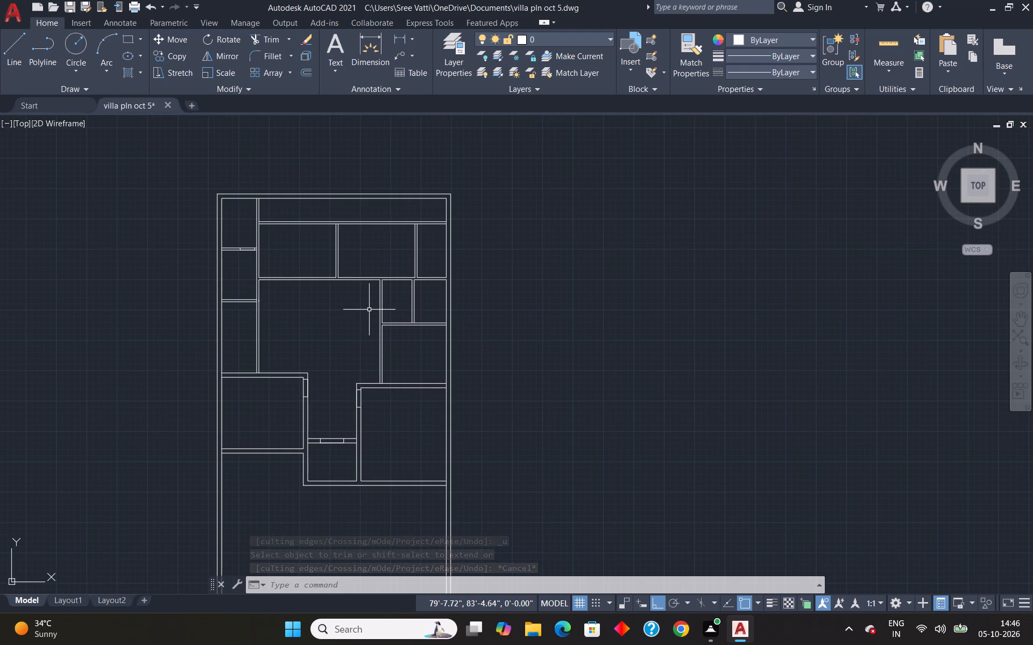
scroll(232, 300, up, 3)
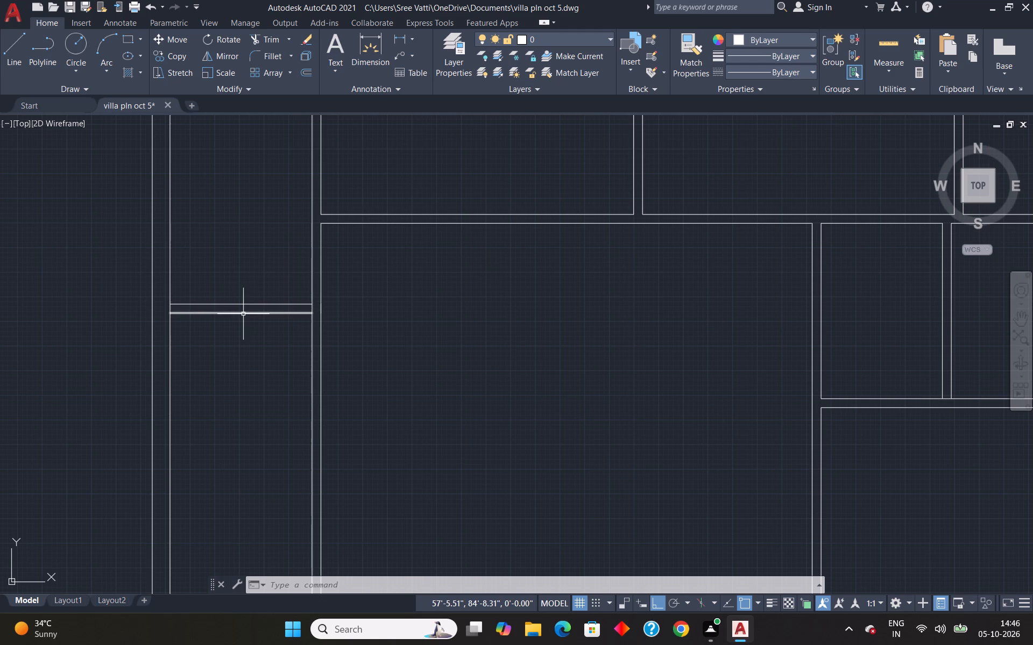
scroll(208, 270, down, 4)
scroll(189, 317, up, 3)
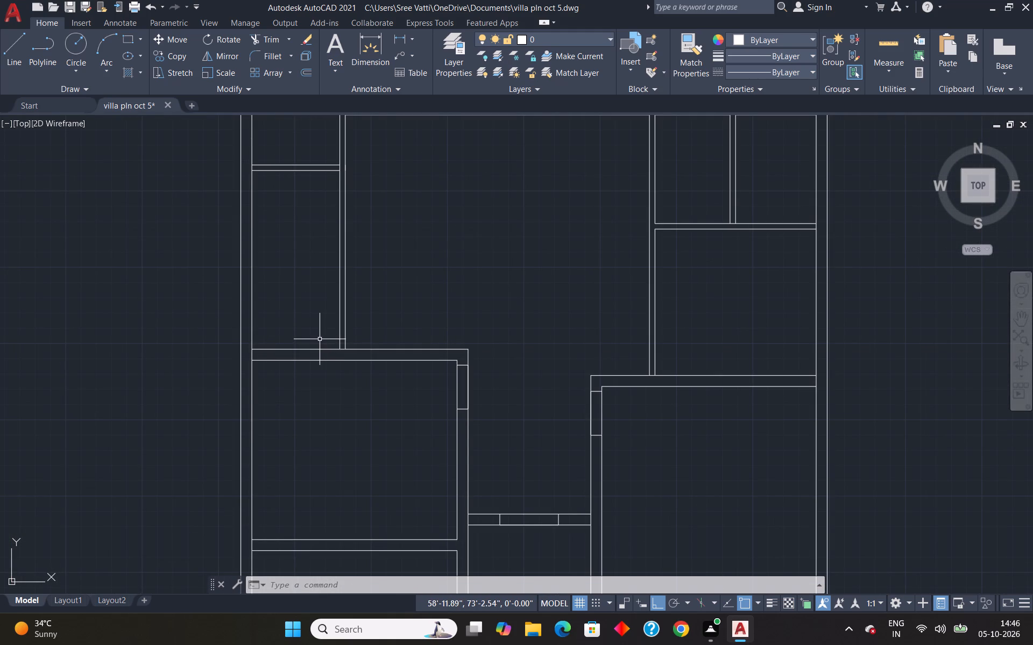
key(o)
key(Return)
key(7)
key(apostrophe)
key(Return)
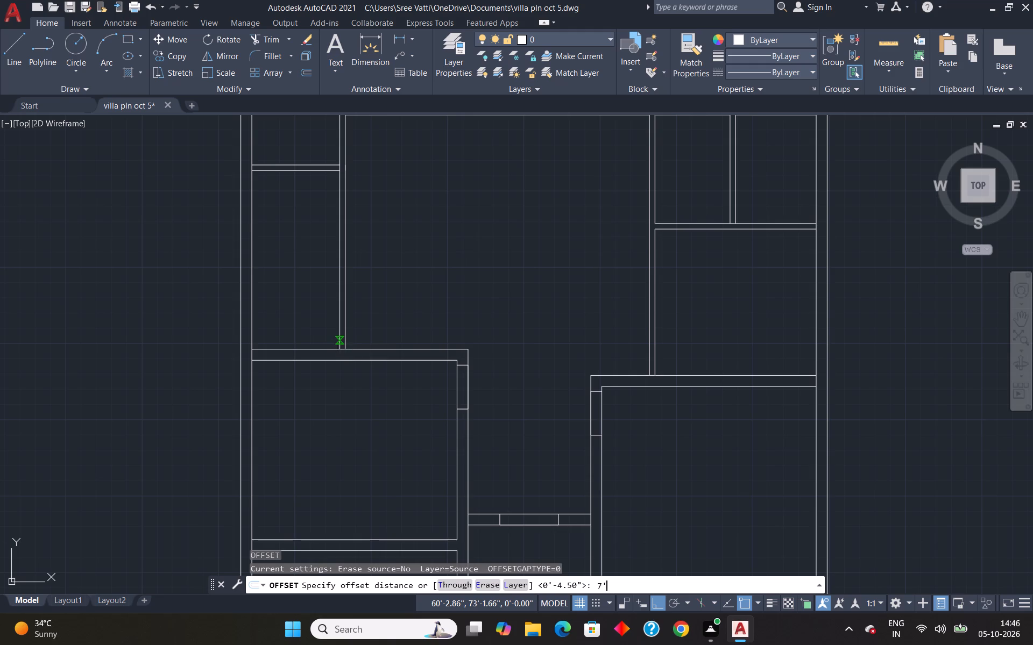
click(300, 348)
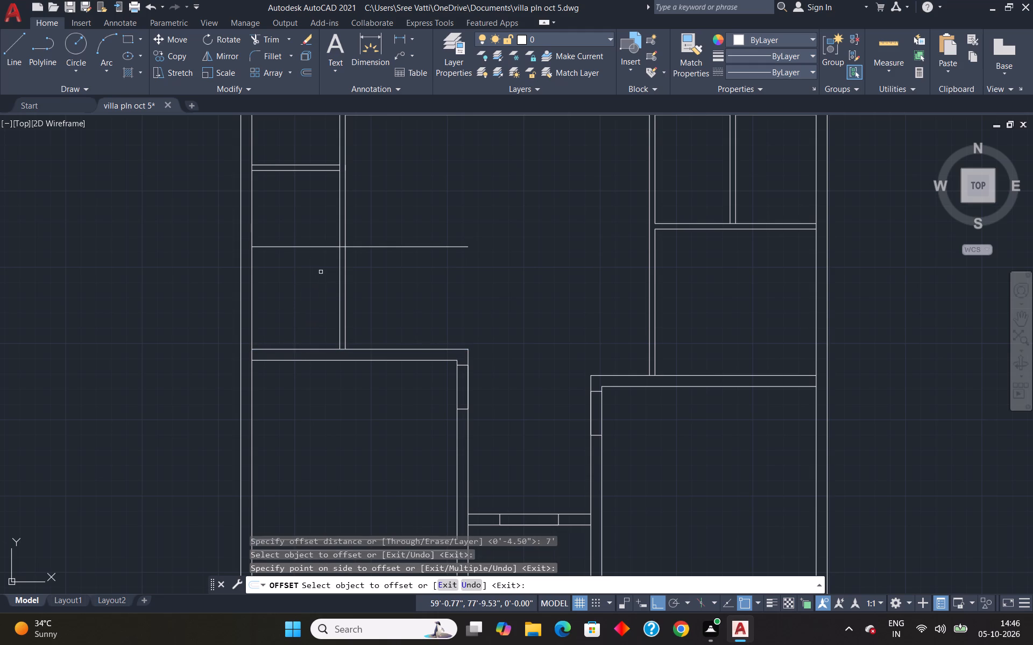
click(321, 272)
key(Escape)
Trim the offset line's overhang beyond the right side of the new vertical wall.
text(tr)
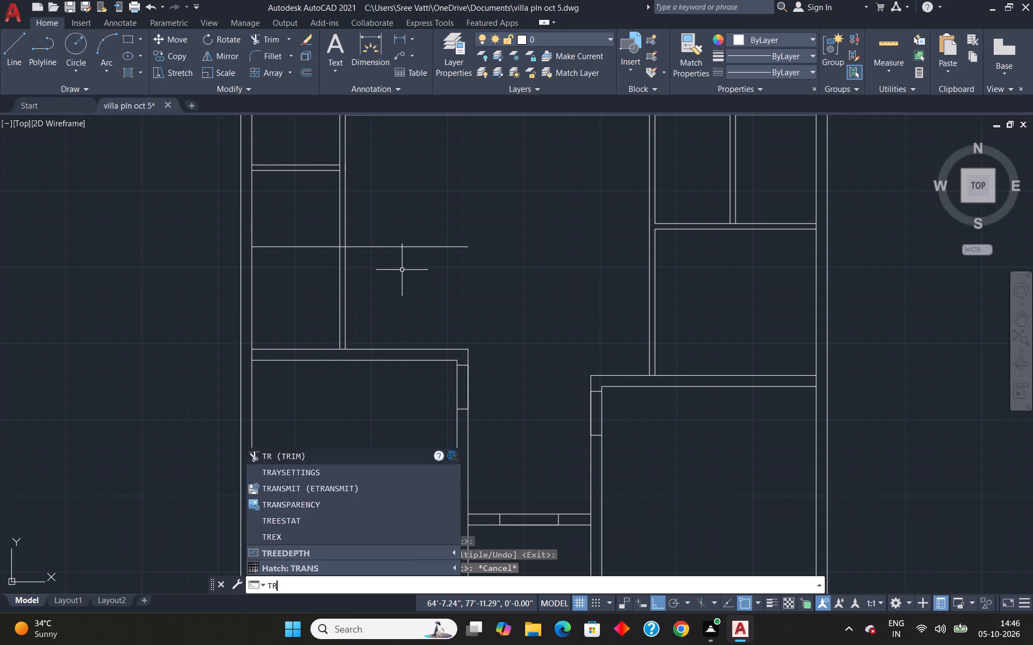
key(Return)
drag(399, 183, 395, 312)
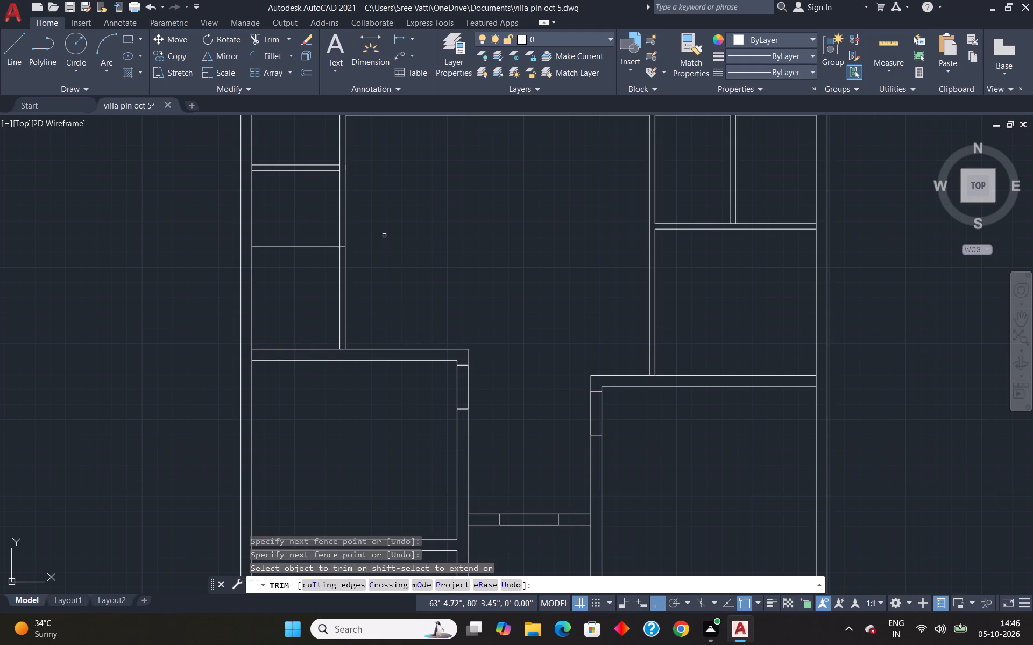
Trim the offset line's remaining segment inside the thickness of the 4.5" vertical wall.
scroll(342, 252, up, 4)
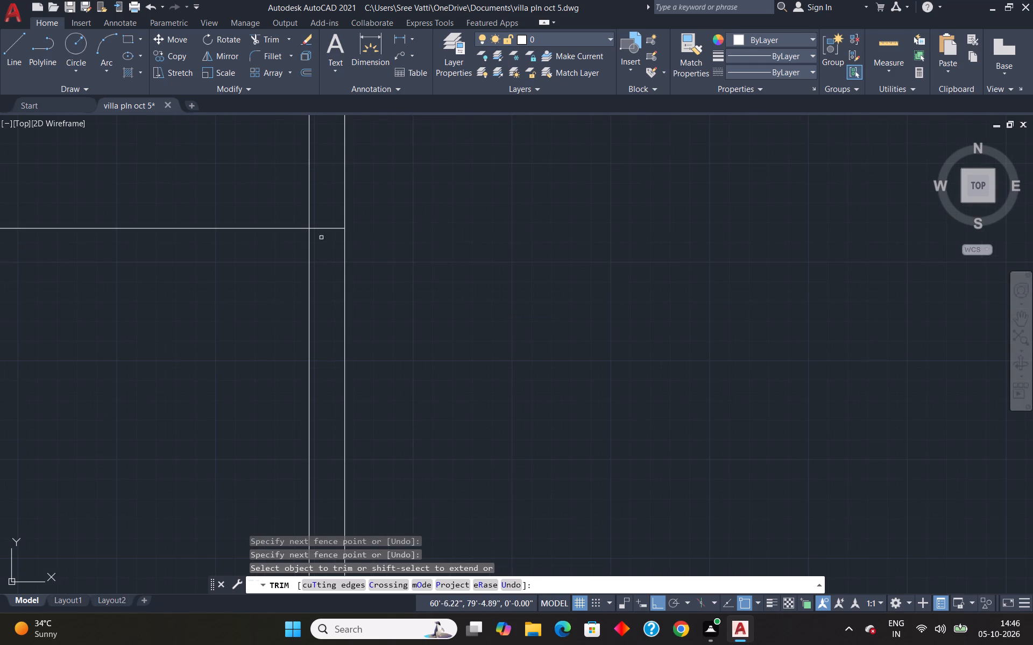
click(319, 226)
key(Escape)
Offset the trimmed horizontal line 4.5" upward to give the new partition its wall thickness.
key(o)
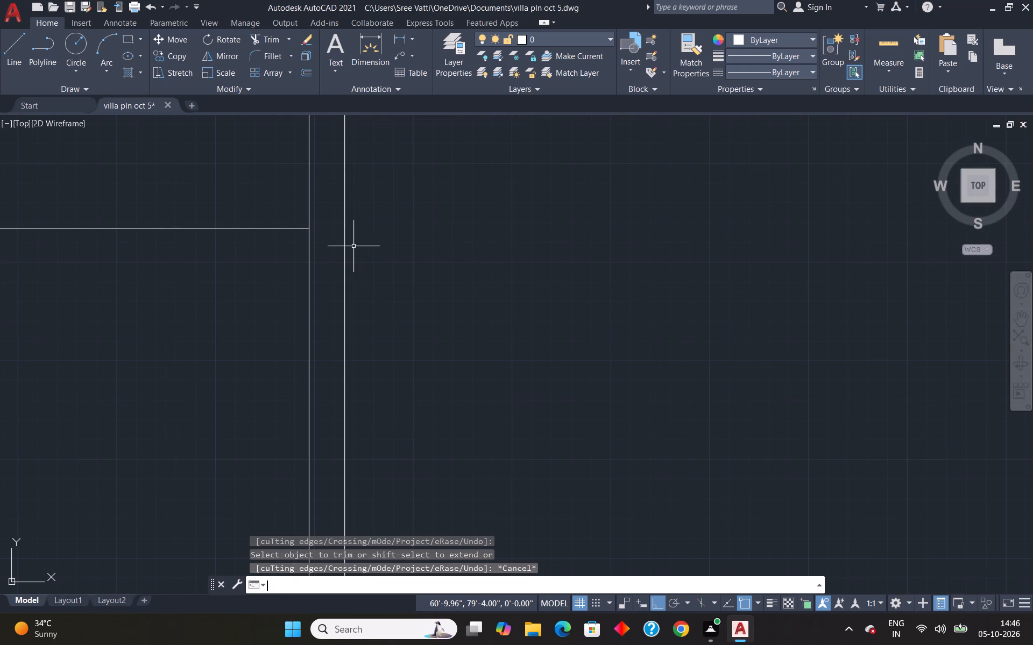
key(Return)
key(4)
key(period)
text(5")
key(Return)
click(264, 227)
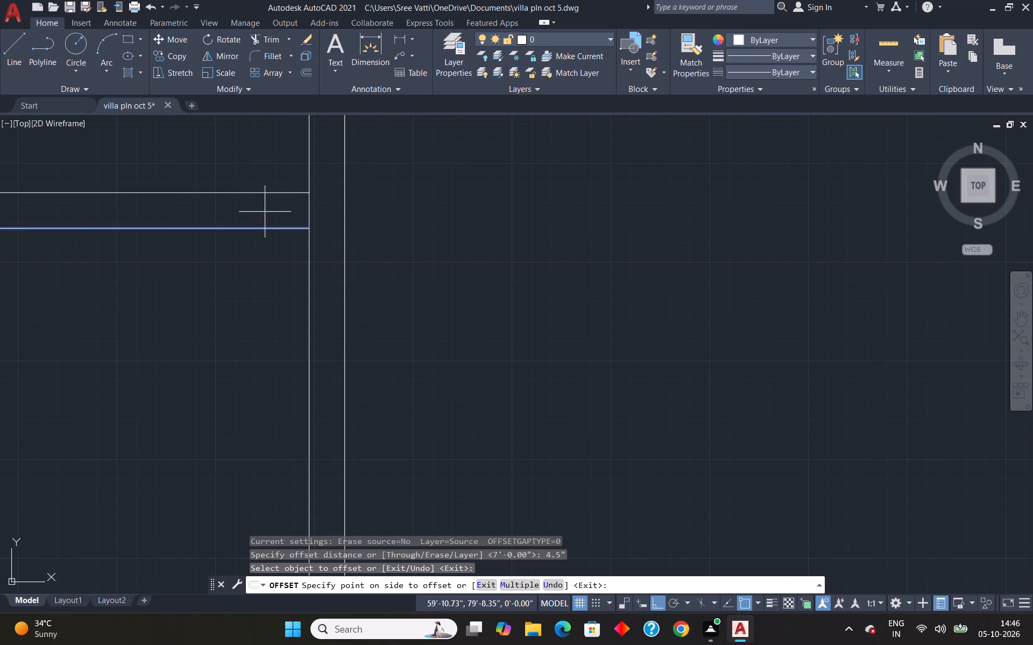
click(265, 212)
scroll(265, 212, down, 5)
key(Escape)
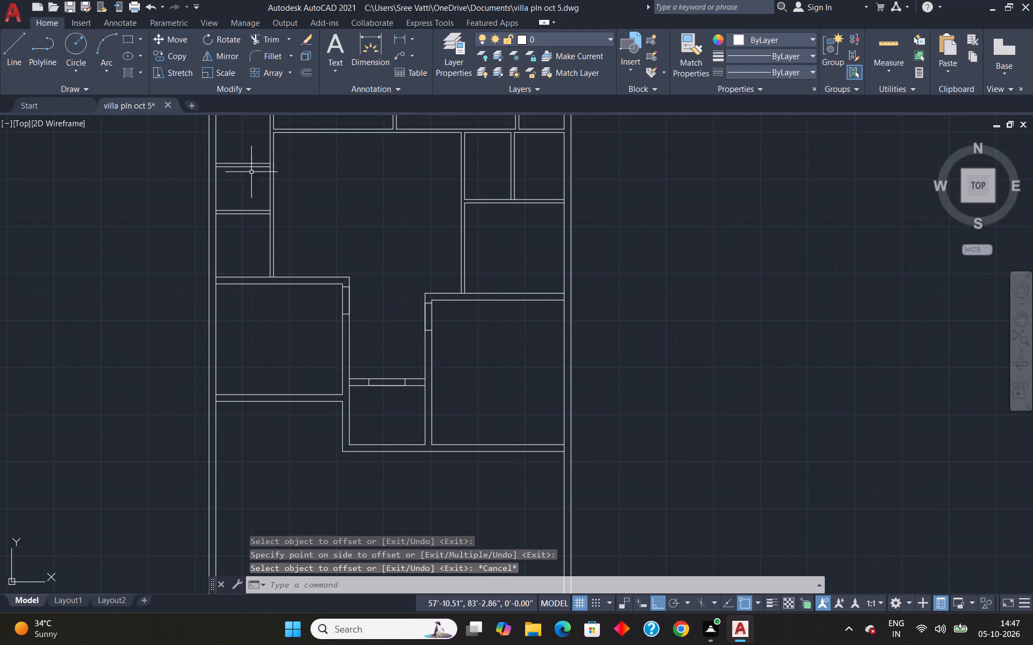
Draw a 2'6" door opening in the lower-left room's top wall, starting 4" from the outer wall's inner corner.
scroll(252, 162, down, 4)
scroll(250, 145, up, 4)
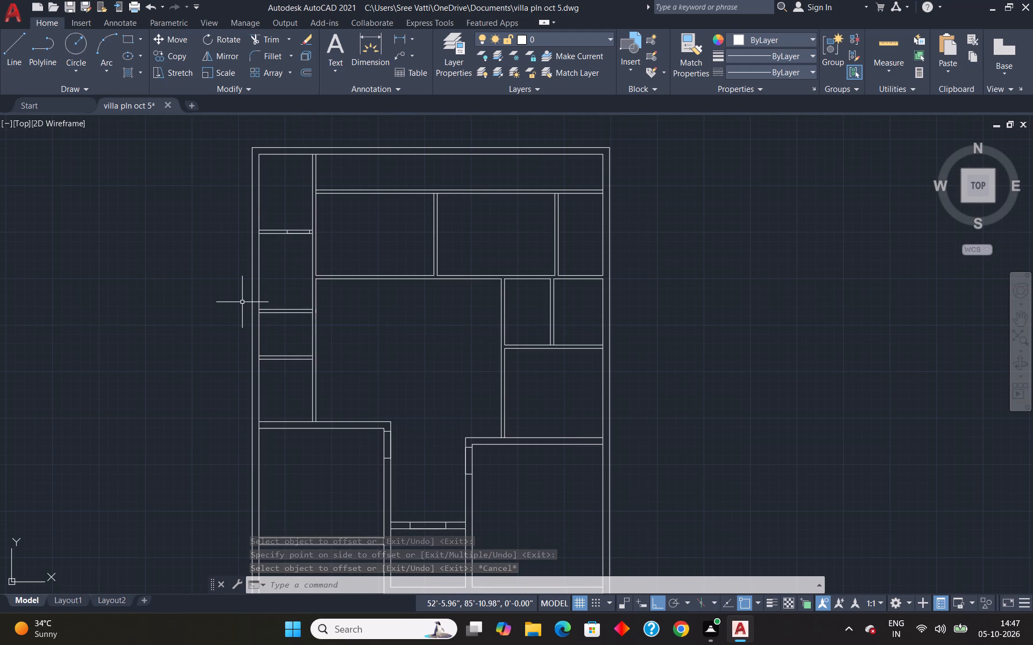
scroll(299, 428, down, 2)
scroll(249, 431, up, 4)
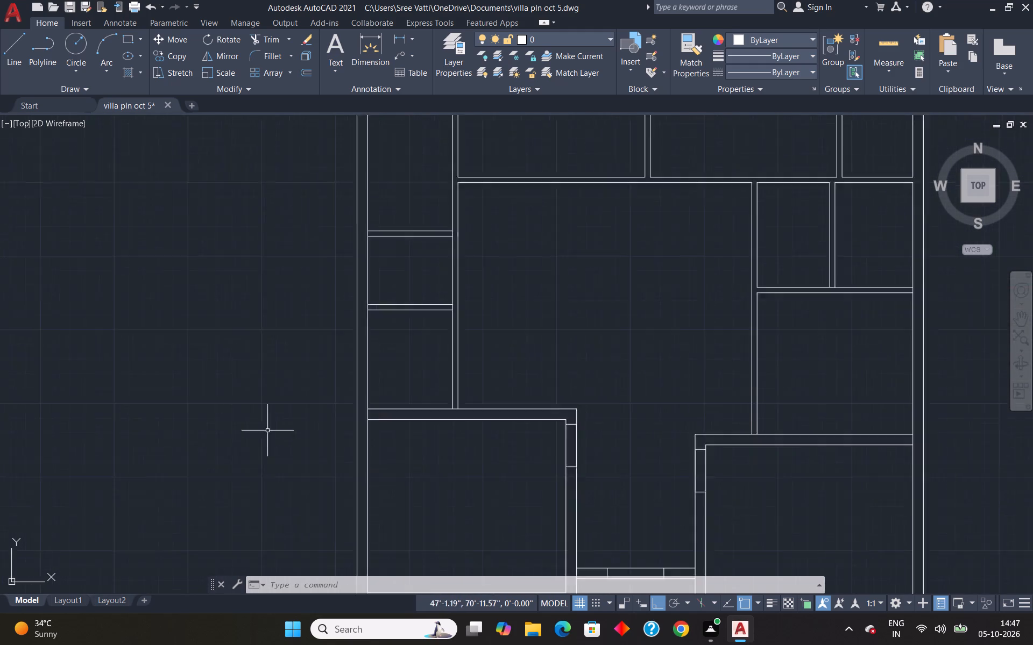
key(l)
key(Return)
text(tk)
key(Return)
click(423, 396)
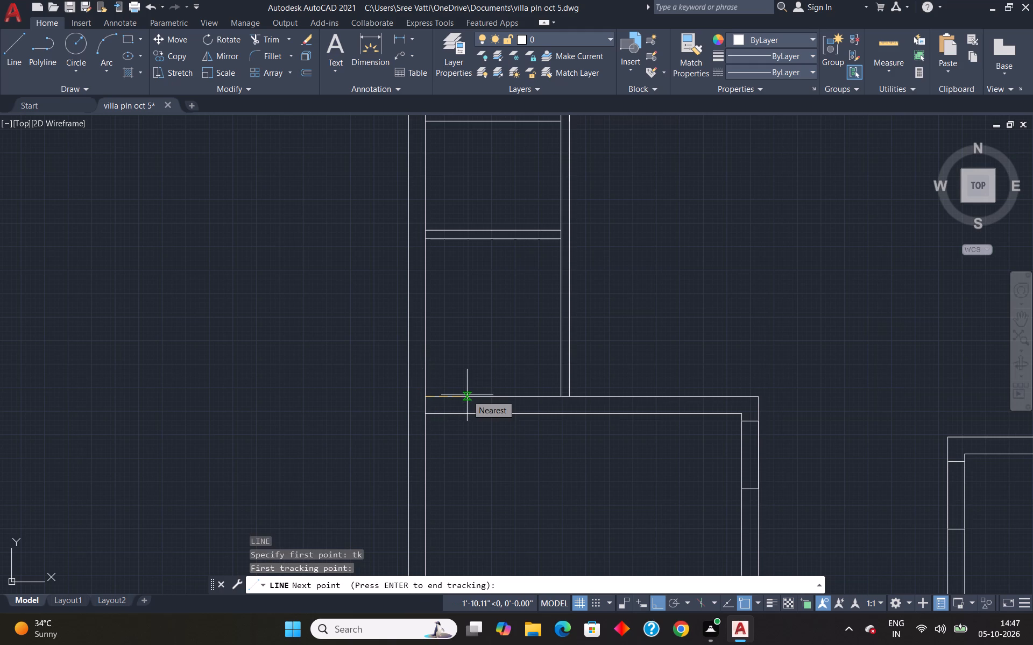
text(4")
key(Return)
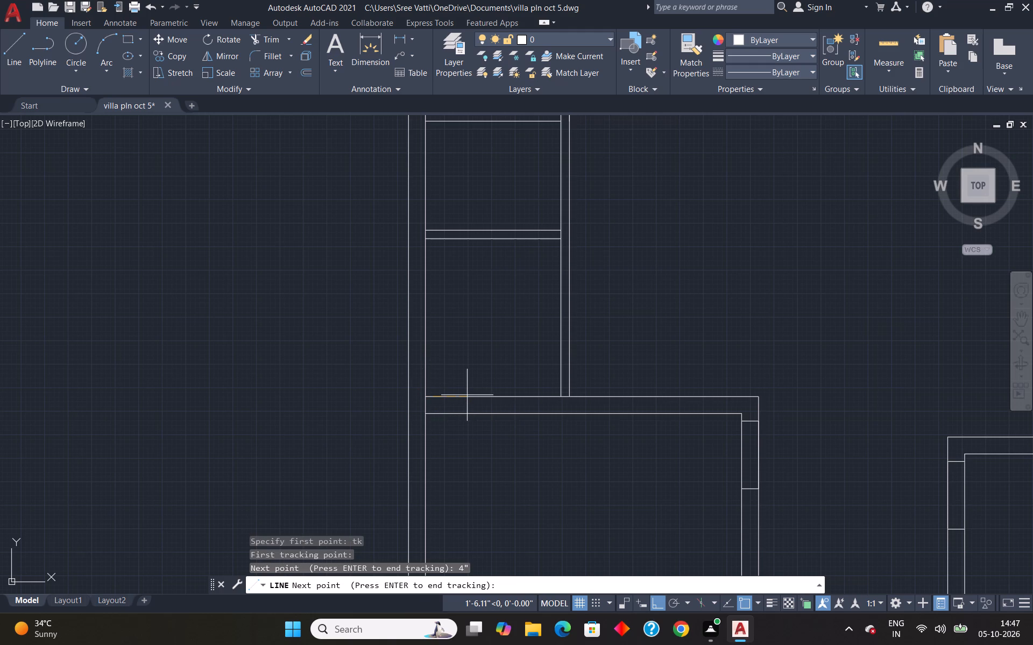
key(Return)
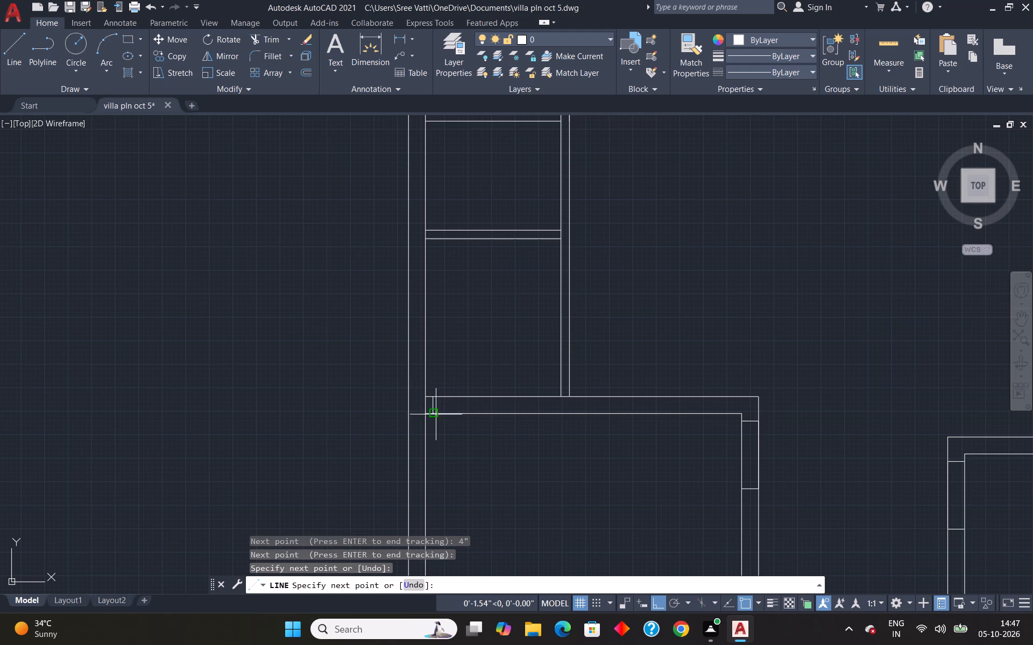
click(436, 414)
text(2')
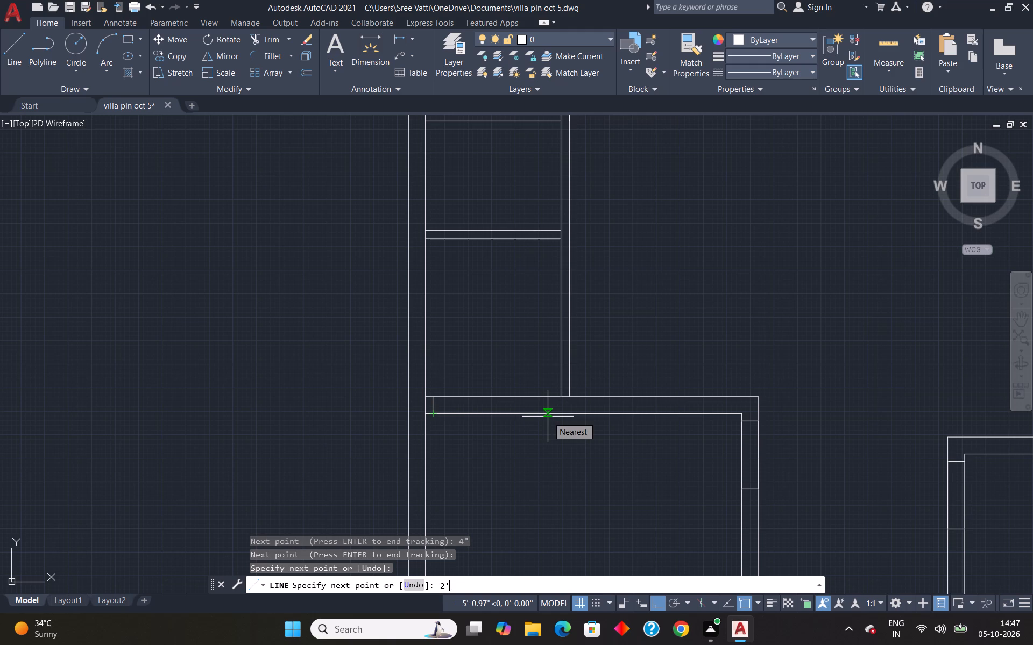
key(6)
key(shift+quotedbl)
key(Return)
click(489, 393)
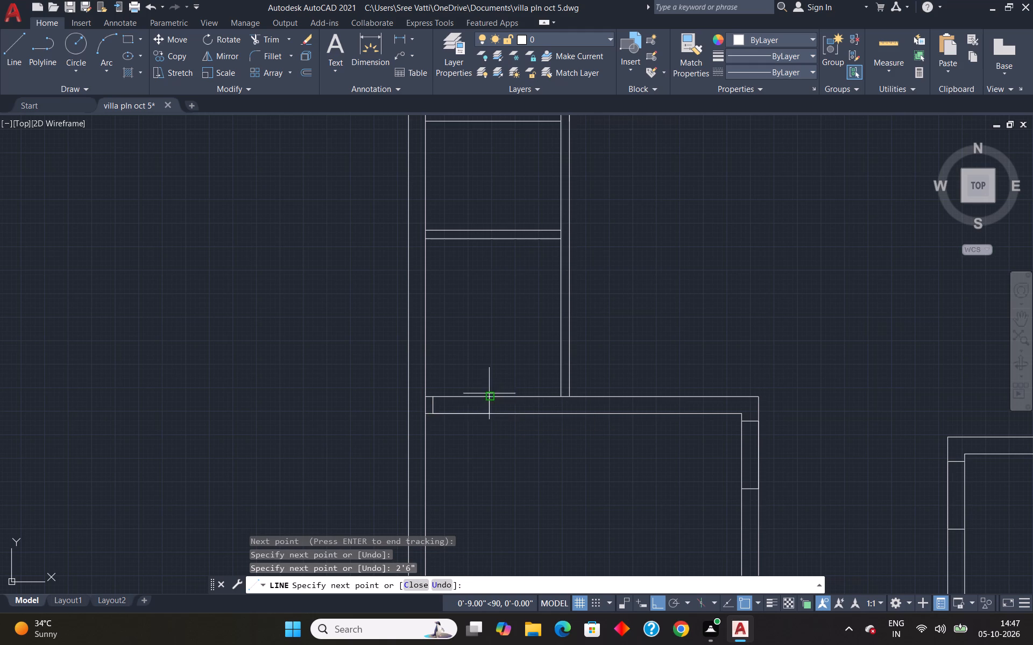
key(Escape)
Draw a 3' door opening in the left vertical wall, starting 1' above the bottom-left corner of the adjoining upper middle room.
scroll(490, 392, down, 3)
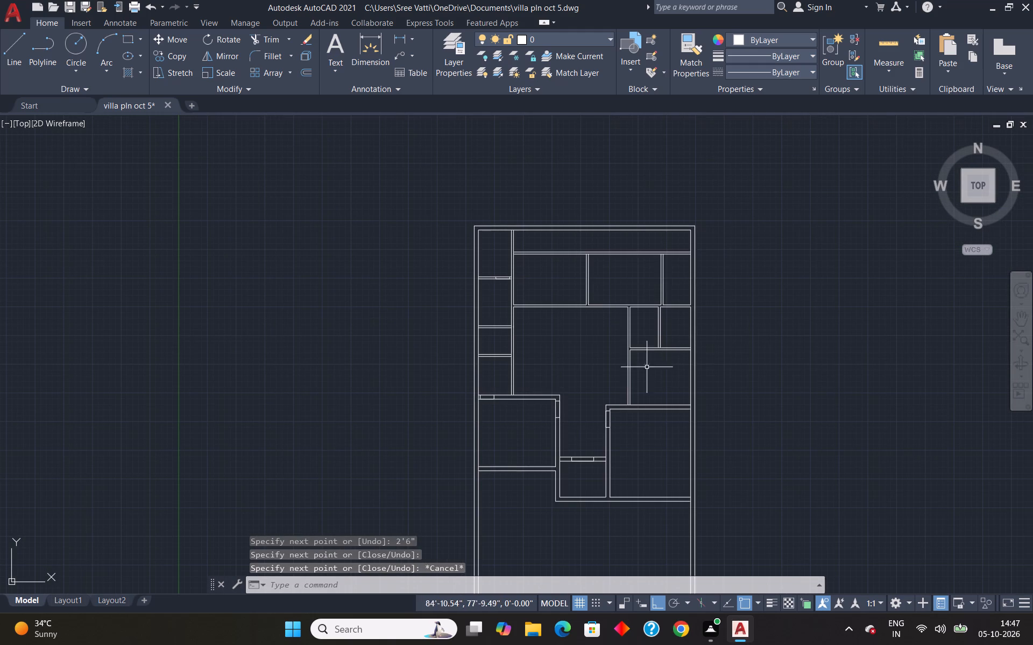
scroll(490, 353, up, 4)
scroll(496, 357, down, 2)
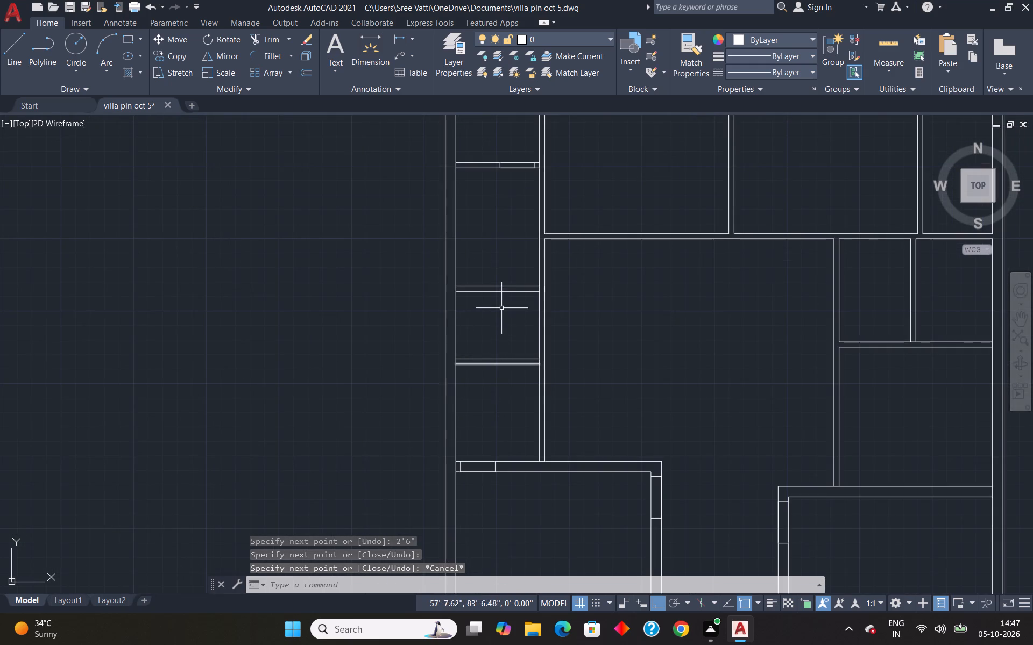
scroll(502, 305, up, 1)
scroll(502, 304, down, 2)
scroll(502, 302, up, 3)
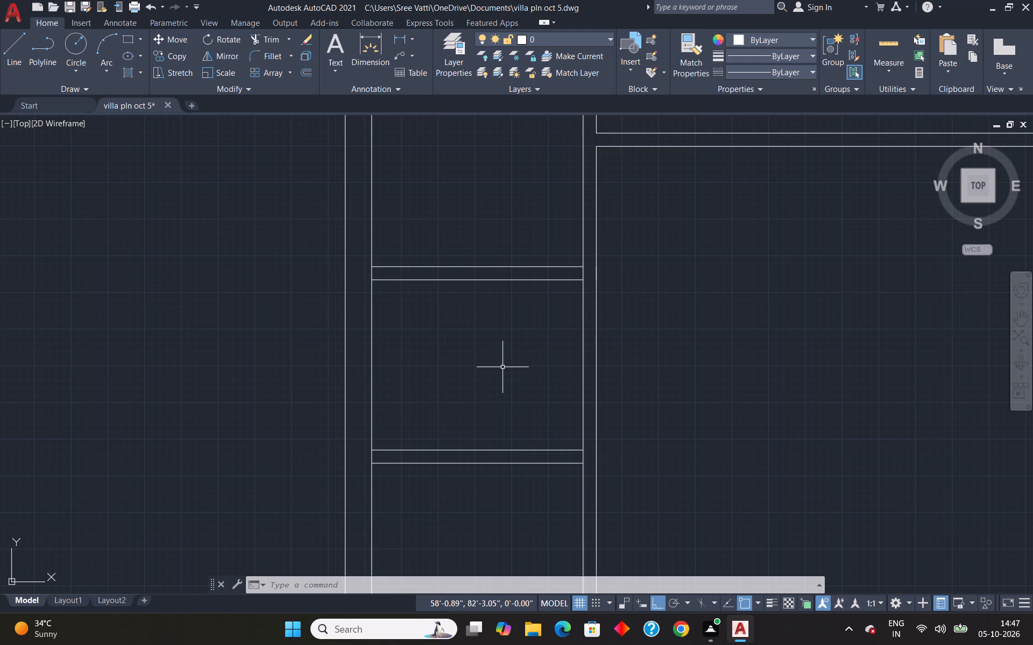
scroll(503, 367, down, 3)
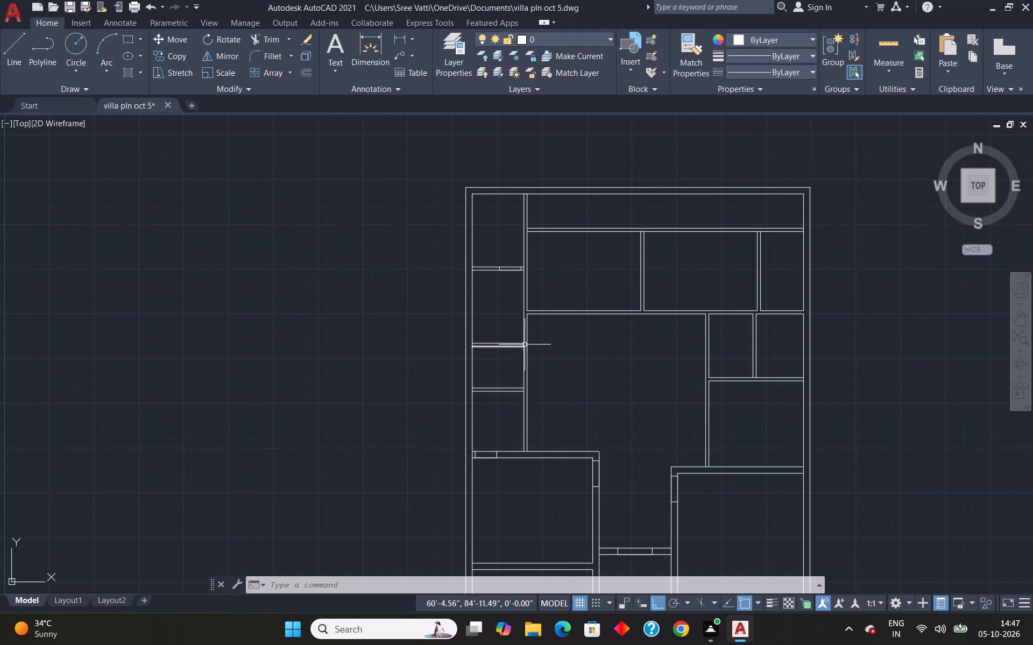
scroll(529, 283, up, 2)
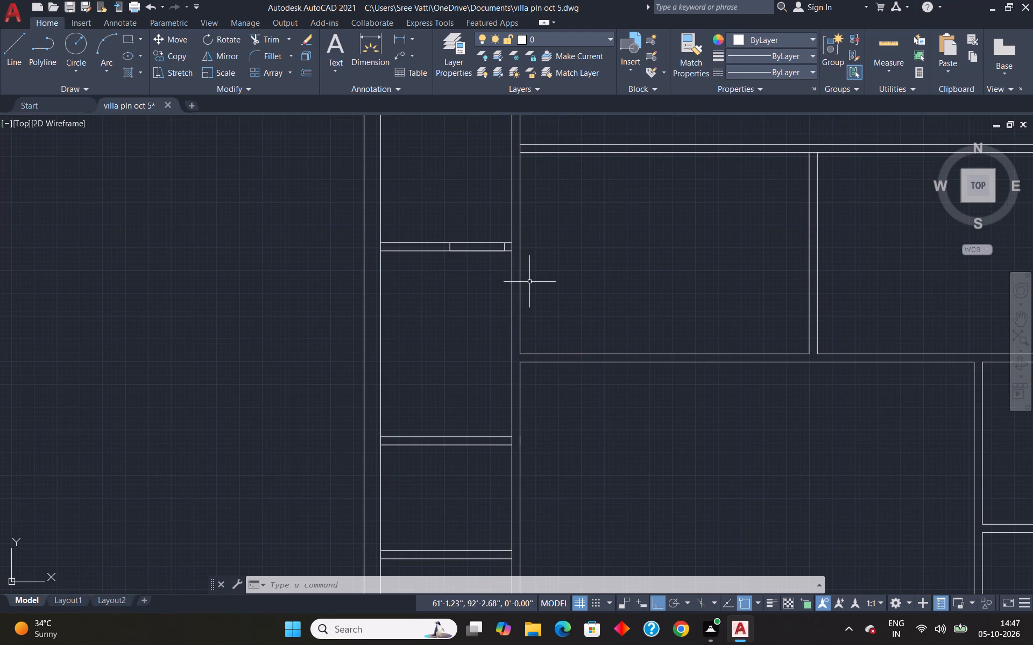
key(l)
key(Return)
text(tk)
key(Return)
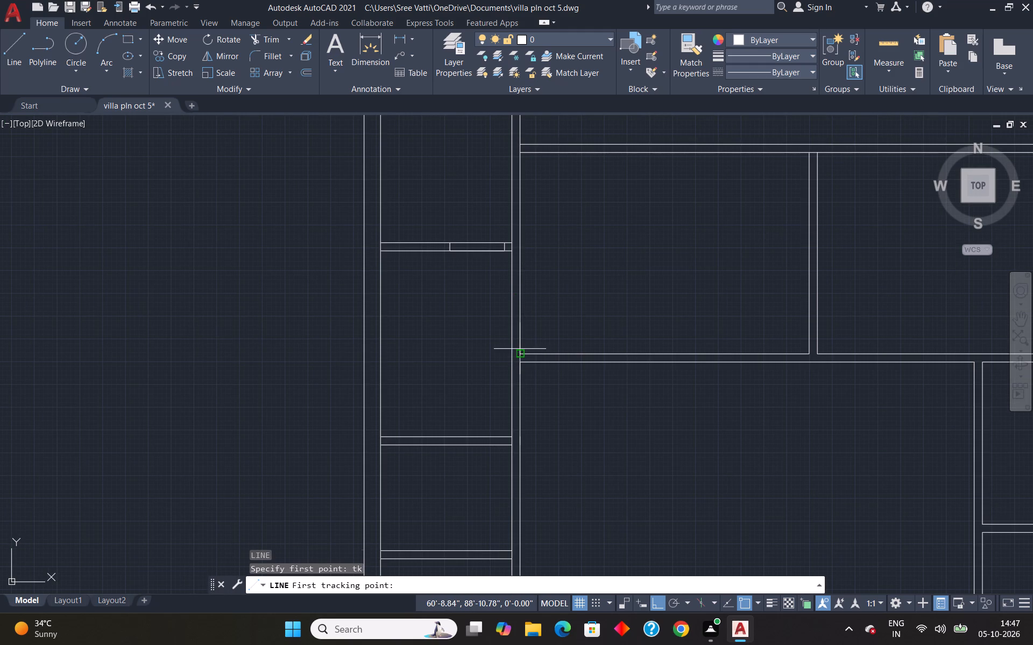
click(520, 348)
text(1')
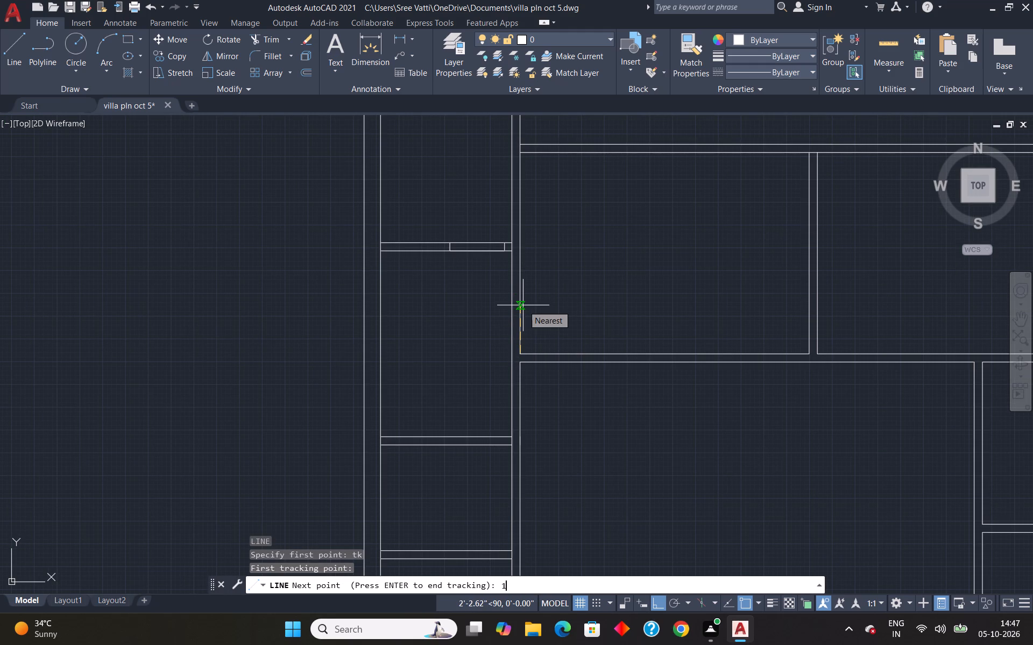
key(Return)
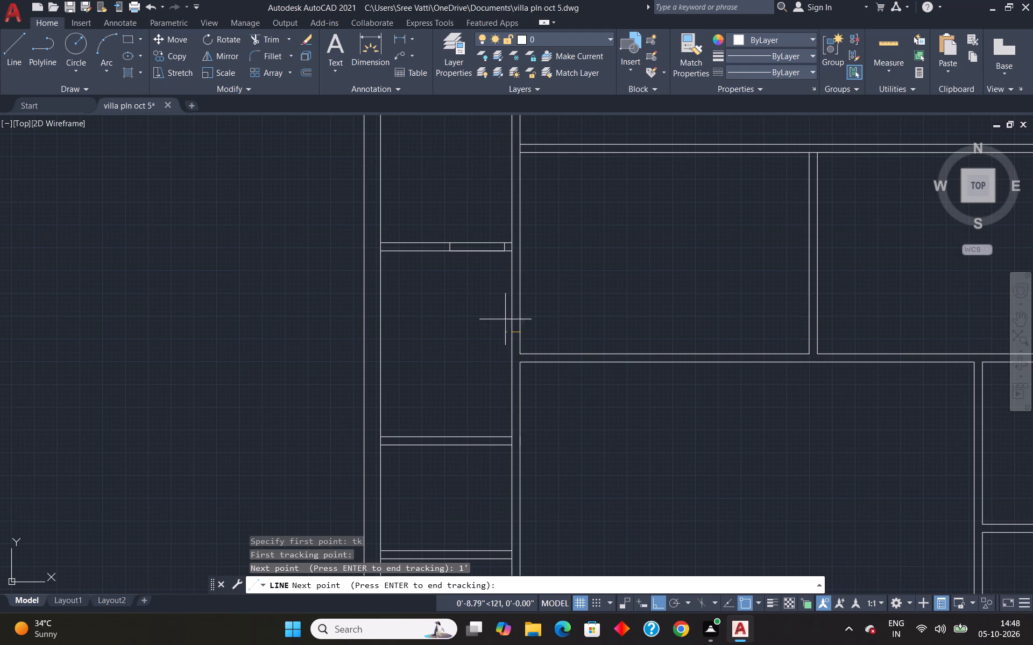
key(Return)
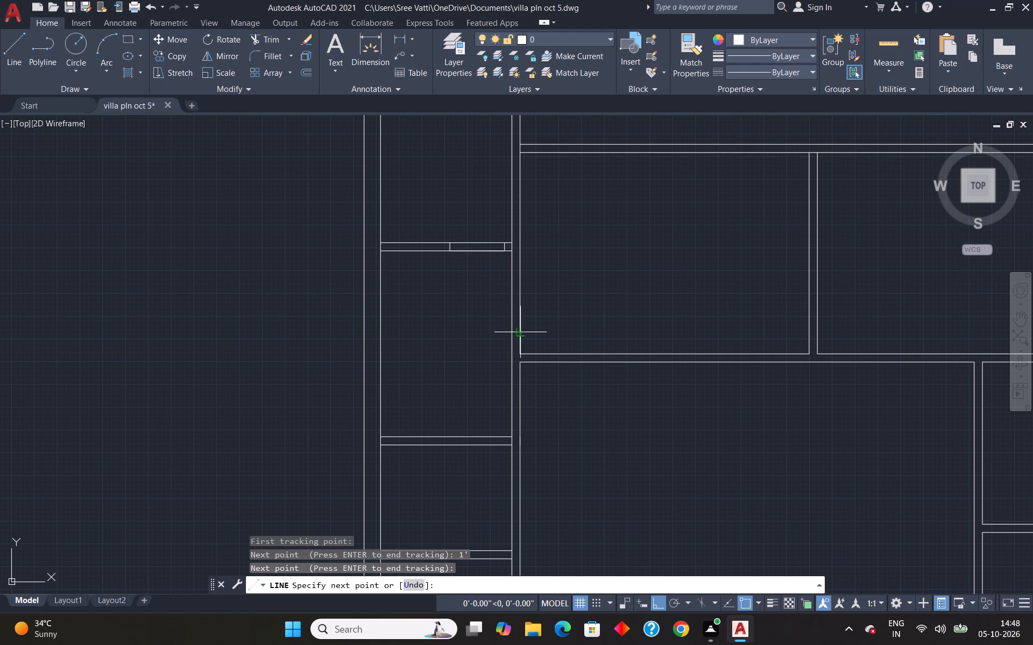
click(512, 329)
text(3')
key(Return)
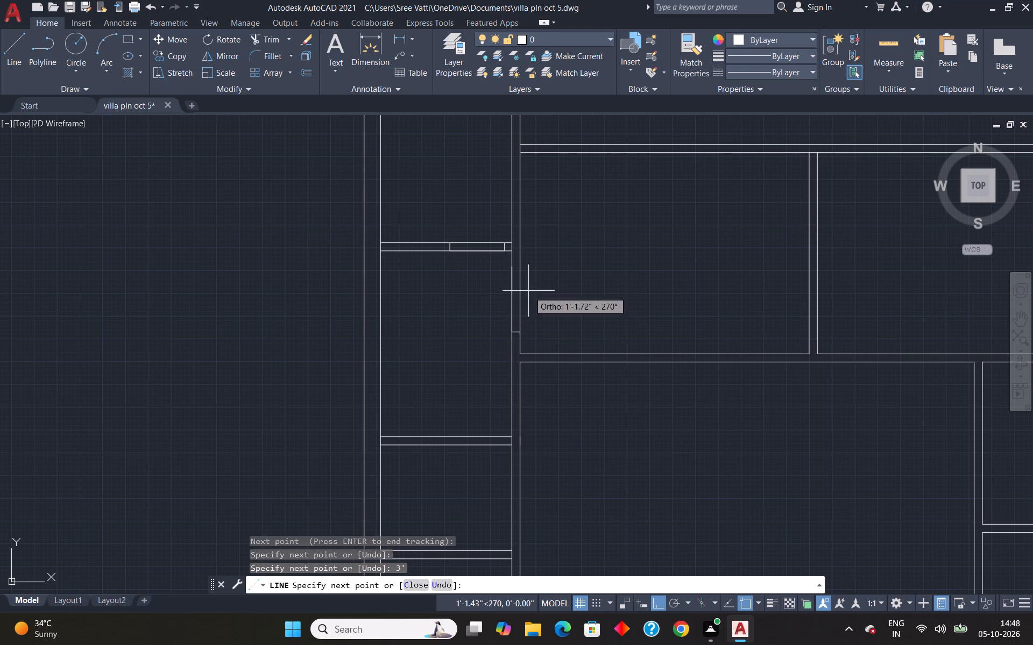
click(523, 267)
key(Escape)
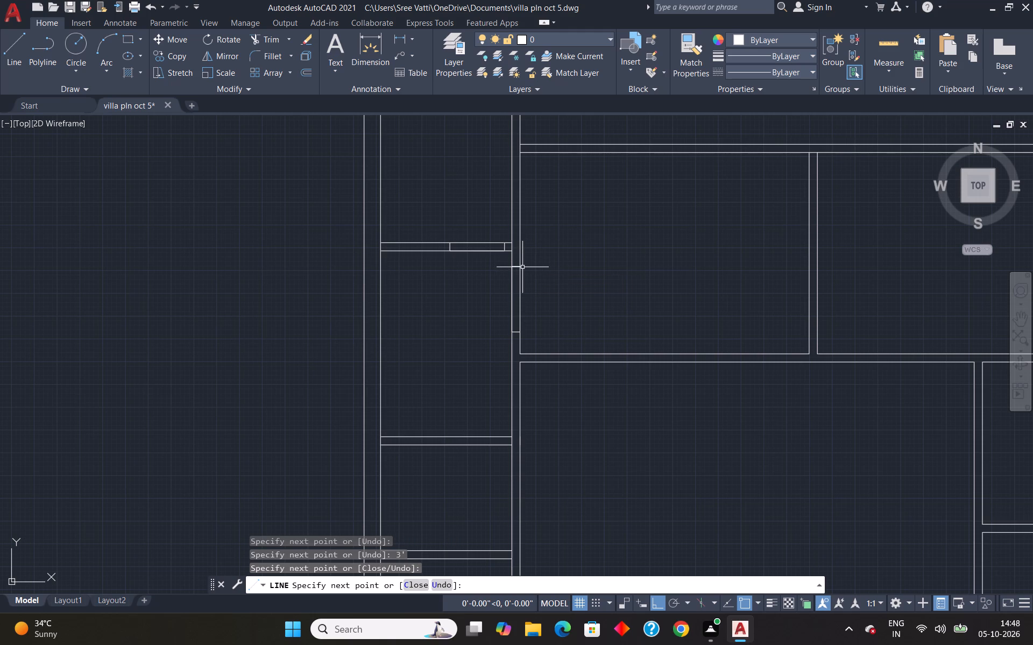
Trim both vertical wall lines between the 3' opening's end lines to clear the doorway.
text(tr)
key(Return)
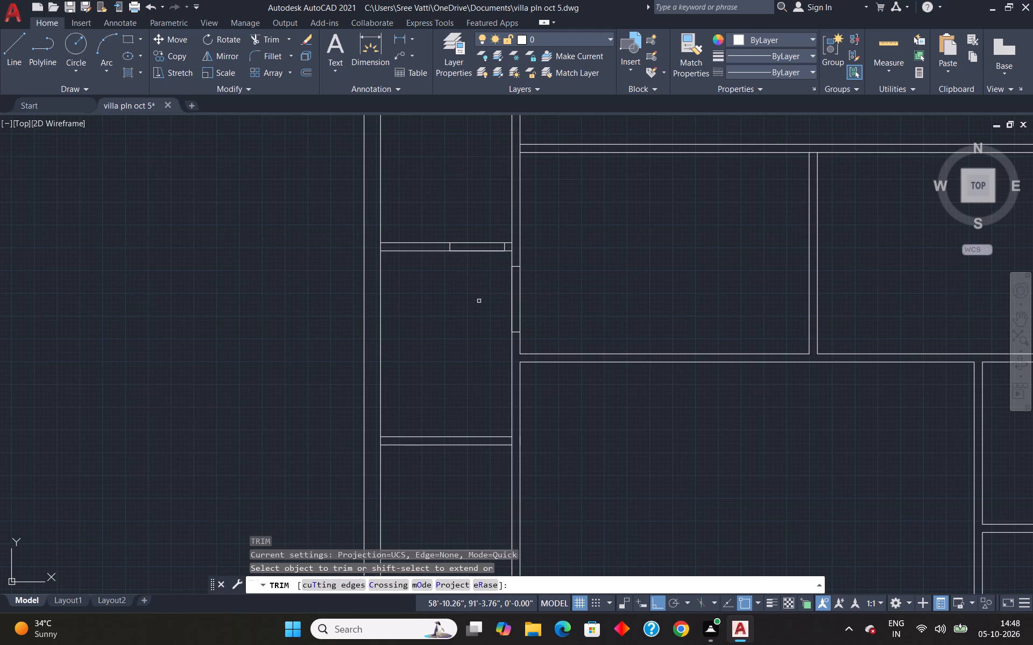
drag(487, 306, 555, 298)
key(Escape)
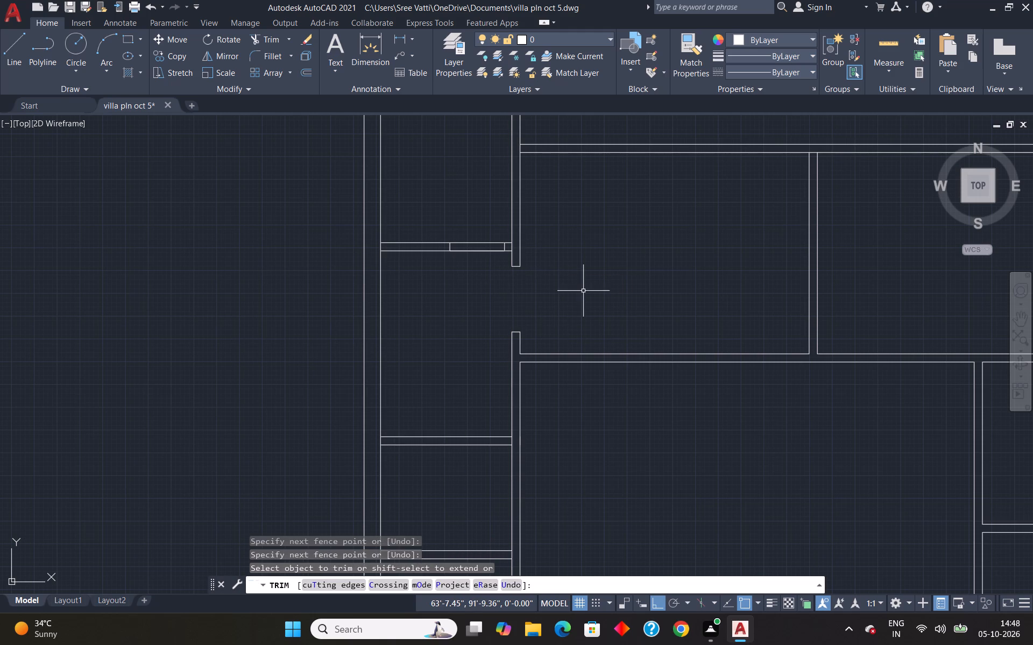
Draw a 3' door opening in the left upper middle room's bottom wall, starting 4" left of the partition between the two middle rooms.
scroll(583, 291, down, 4)
scroll(621, 305, up, 2)
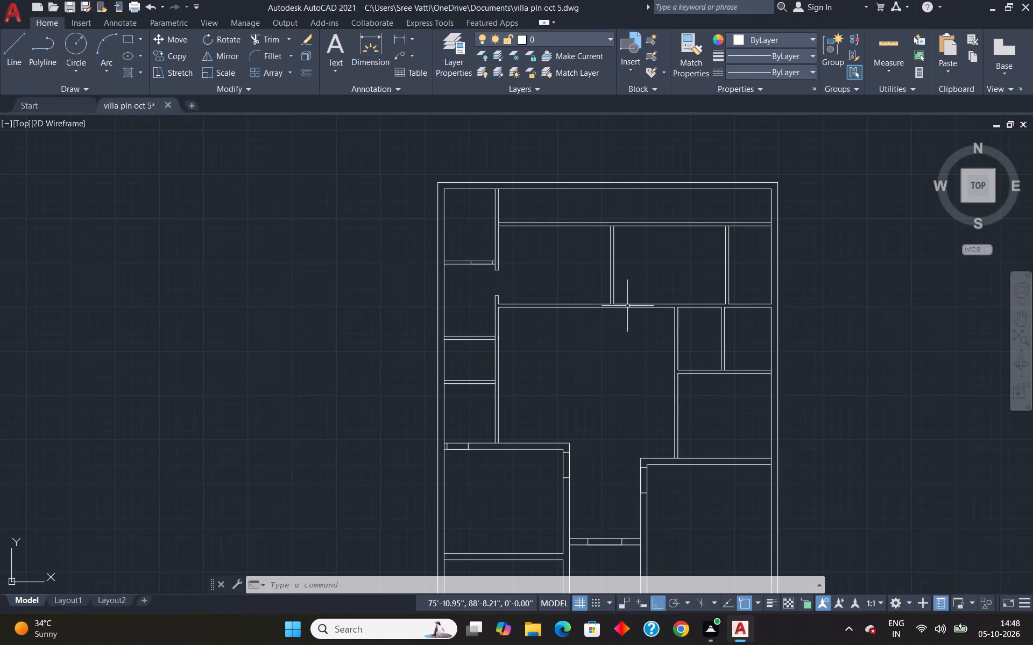
key(l)
key(Return)
text(tk)
key(Return)
scroll(598, 289, up, 4)
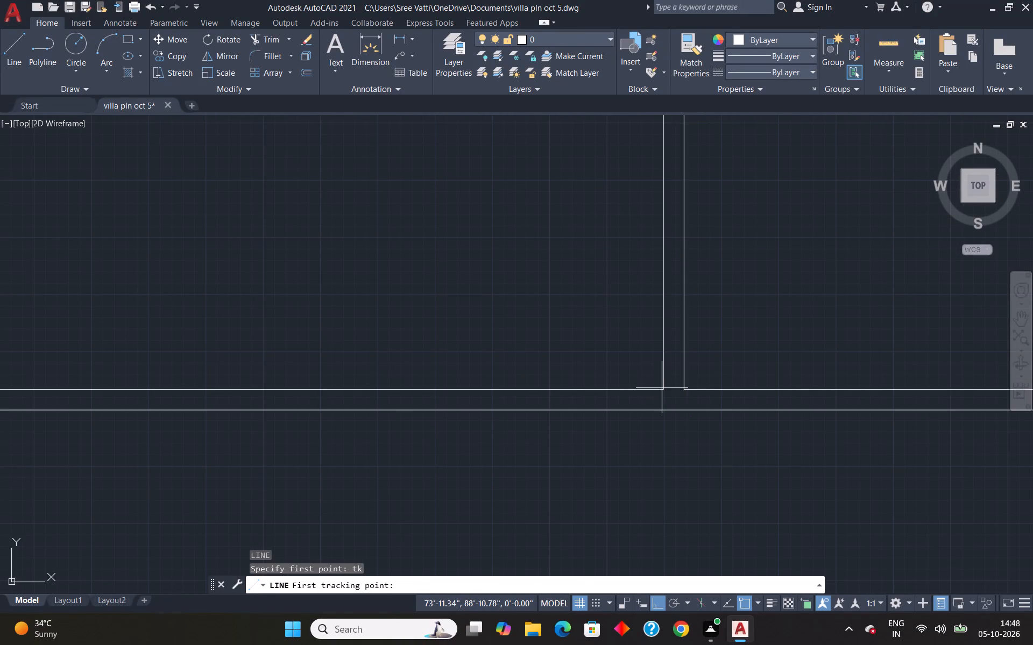
click(661, 386)
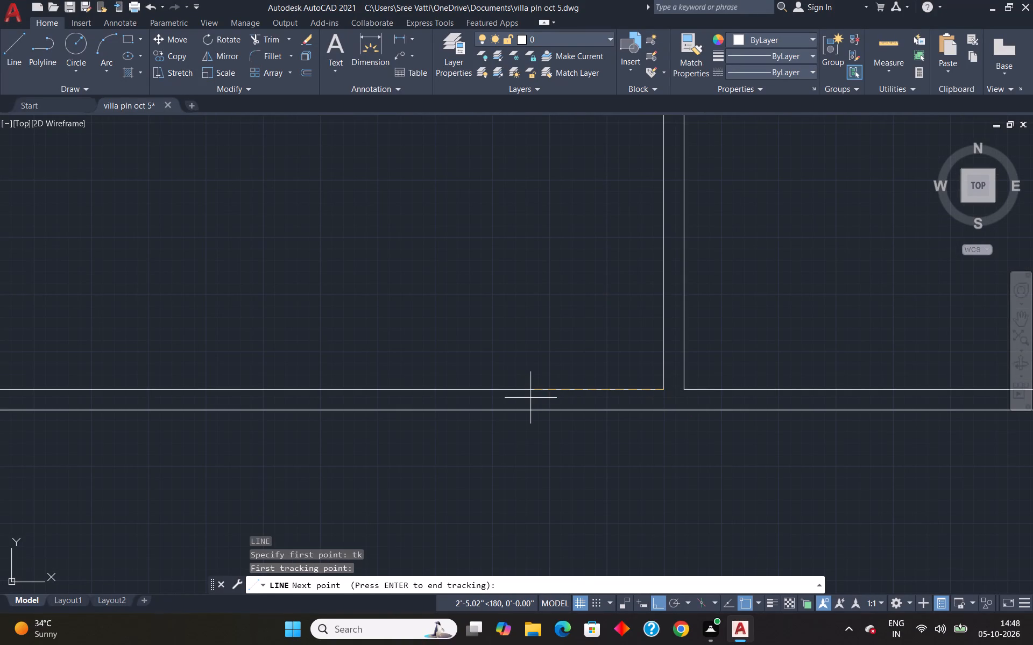
text(4")
key(Return)
key(Return)
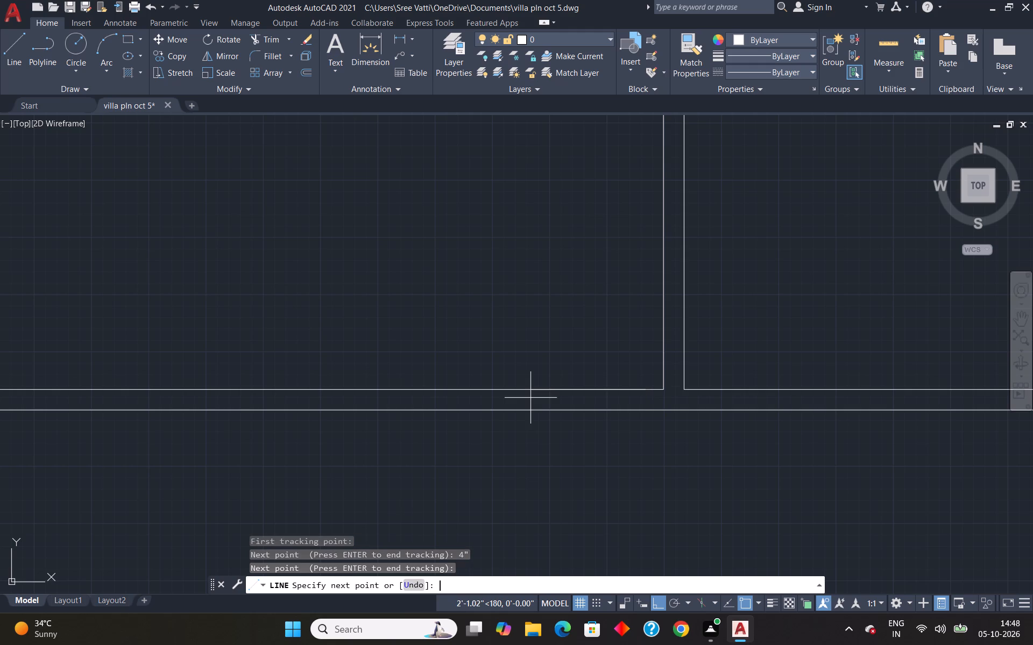
click(641, 411)
text(3')
key(Return)
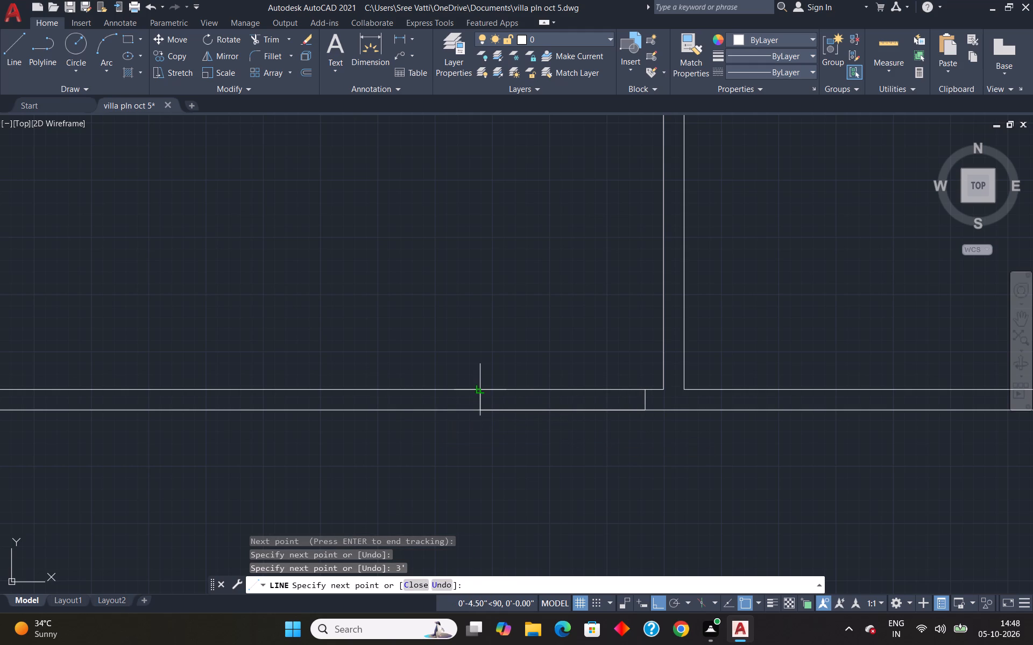
click(480, 391)
key(Escape)
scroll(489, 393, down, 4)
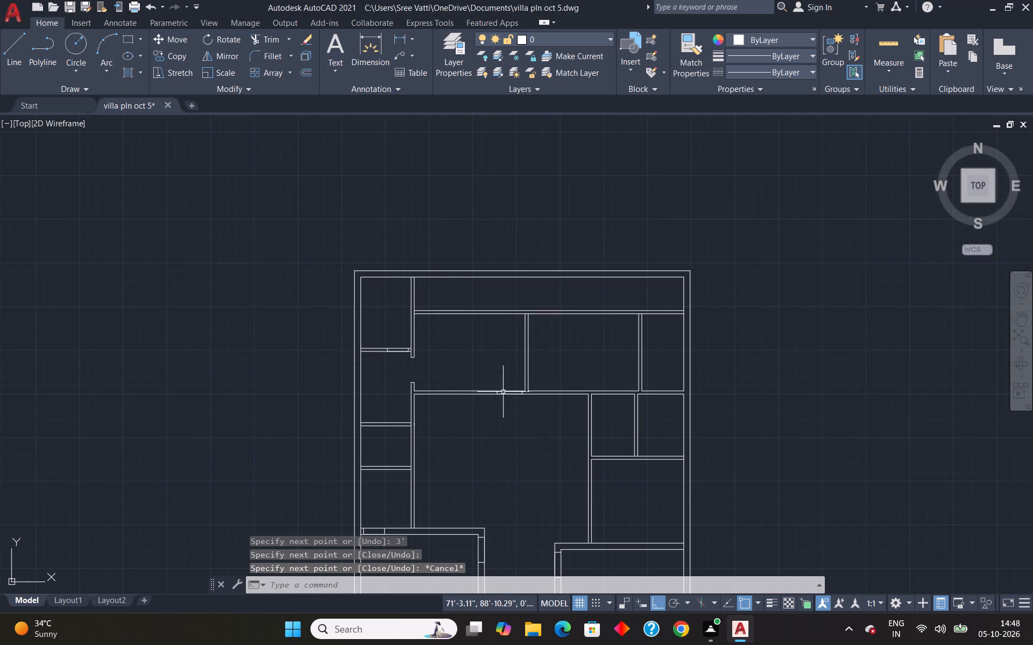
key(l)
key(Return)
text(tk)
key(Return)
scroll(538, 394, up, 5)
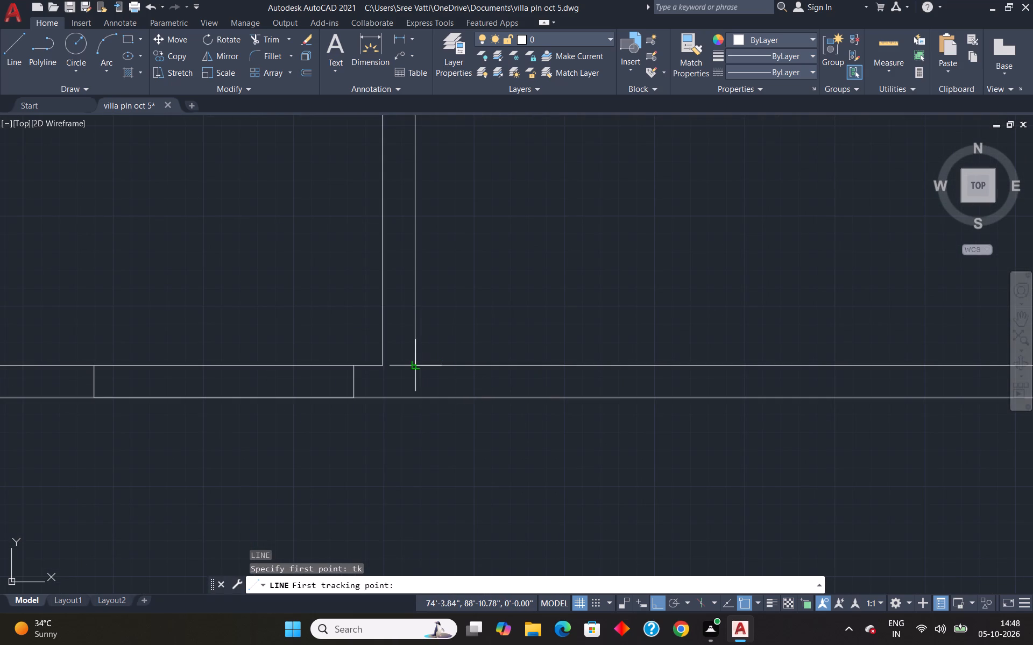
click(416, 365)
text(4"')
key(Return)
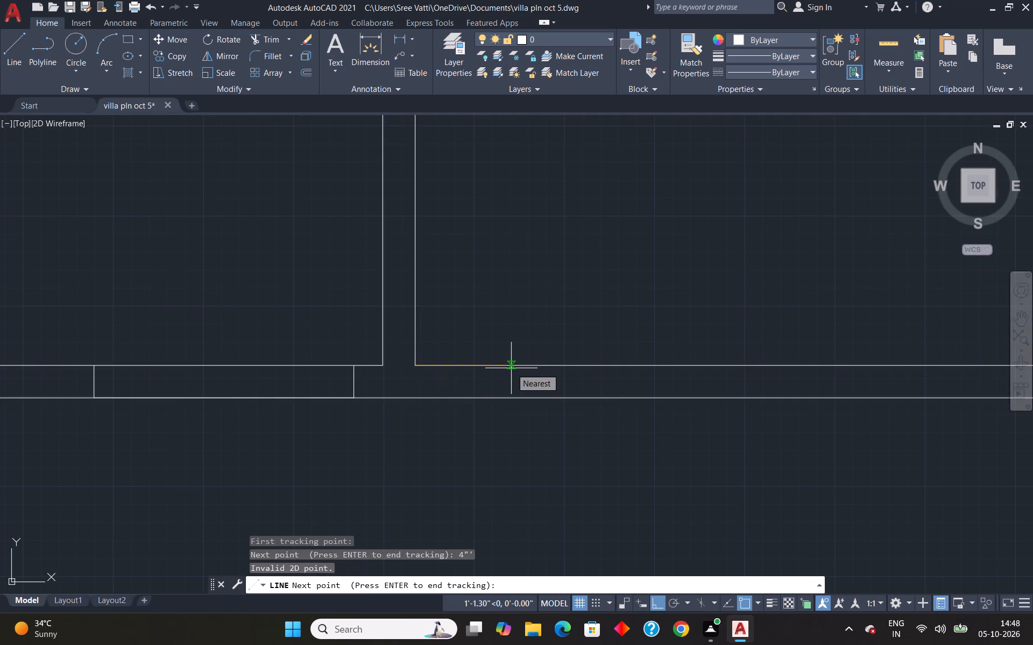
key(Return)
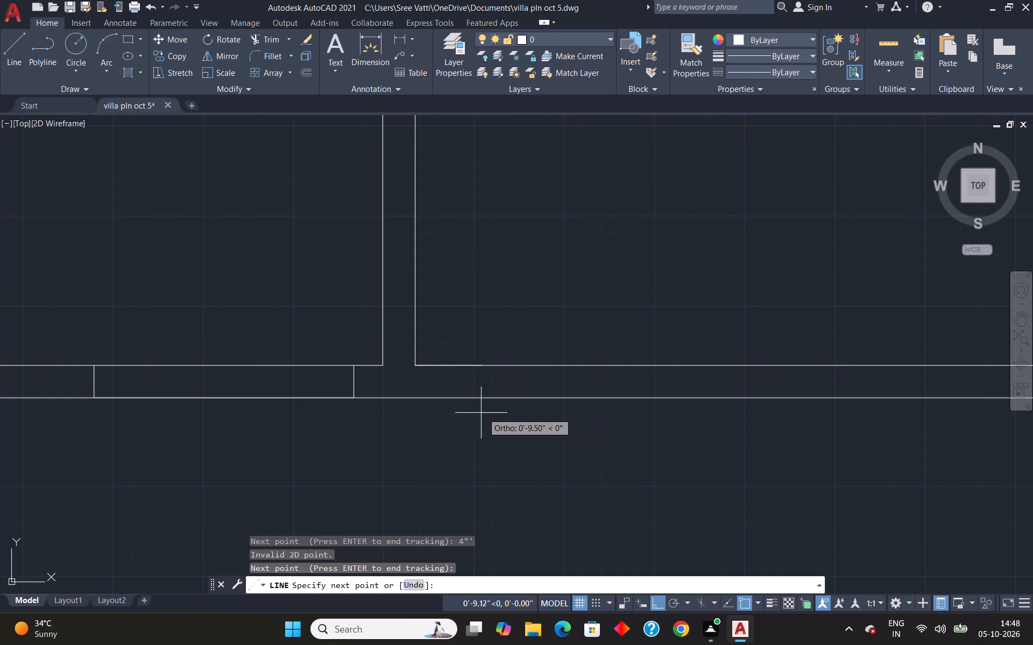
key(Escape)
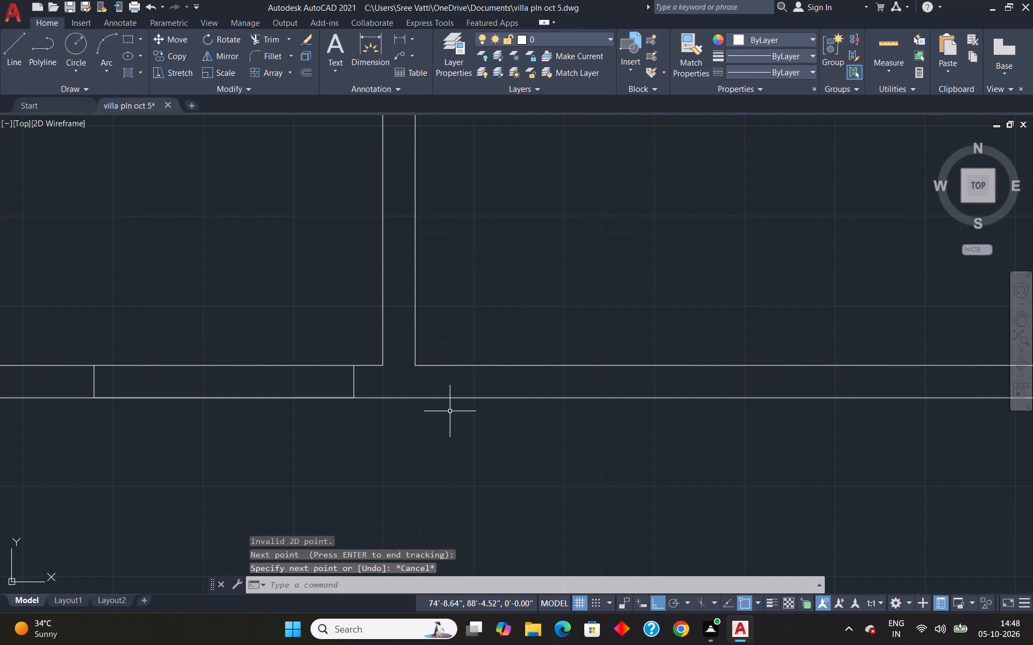
Draw a 3' door opening in the right upper middle room's bottom wall, starting 4" right of the partition between the two middle rooms.
key(space)
text(tk)
key(Return)
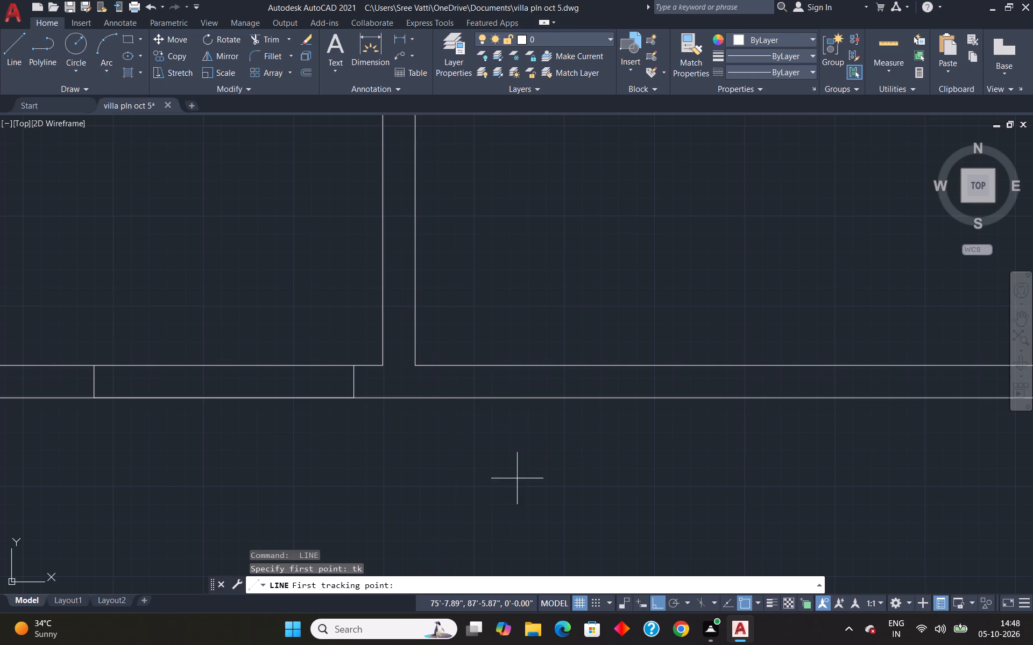
click(415, 365)
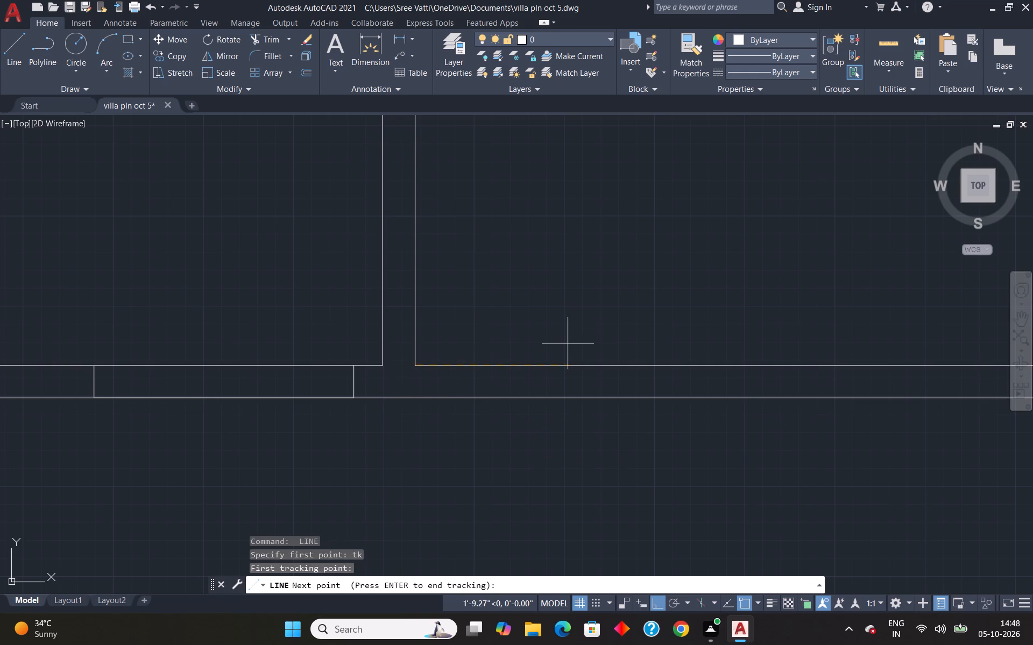
text(4")
key(Return)
key(Return)
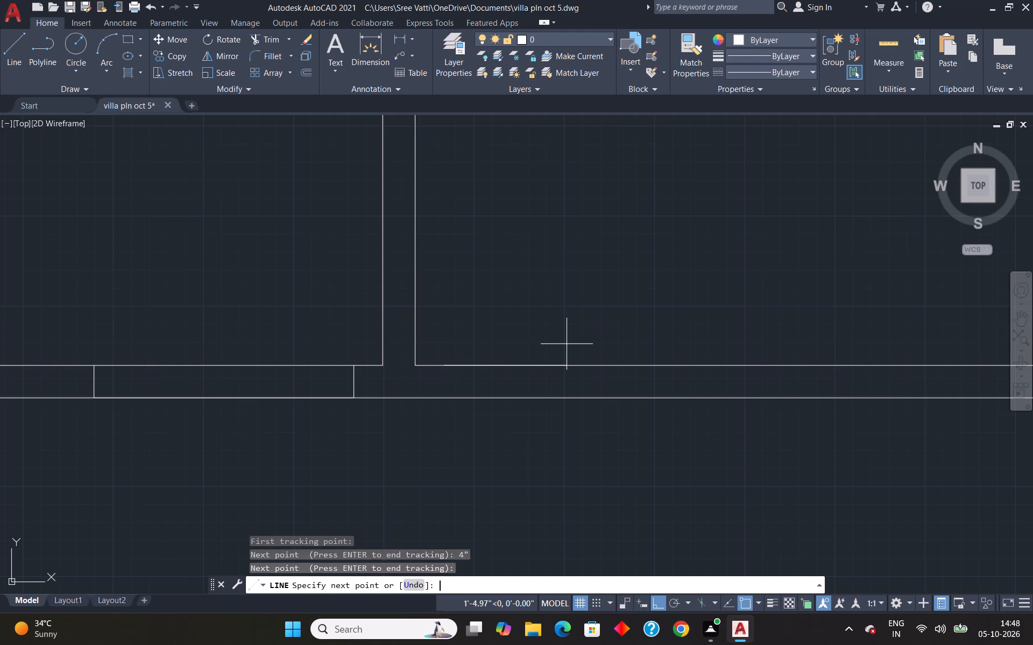
click(448, 398)
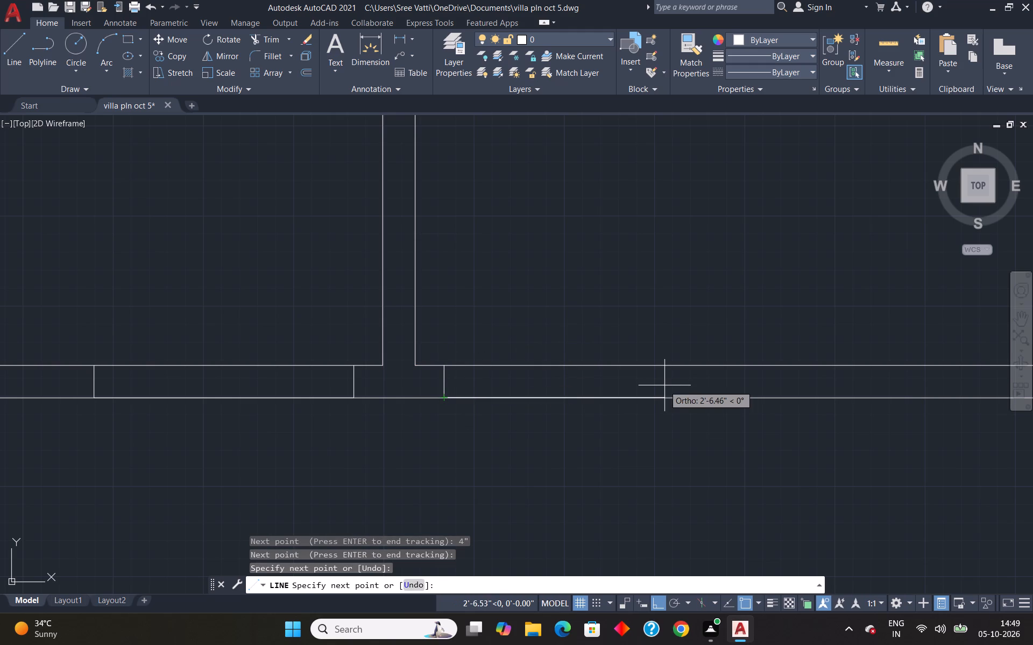
text(3')
key(Return)
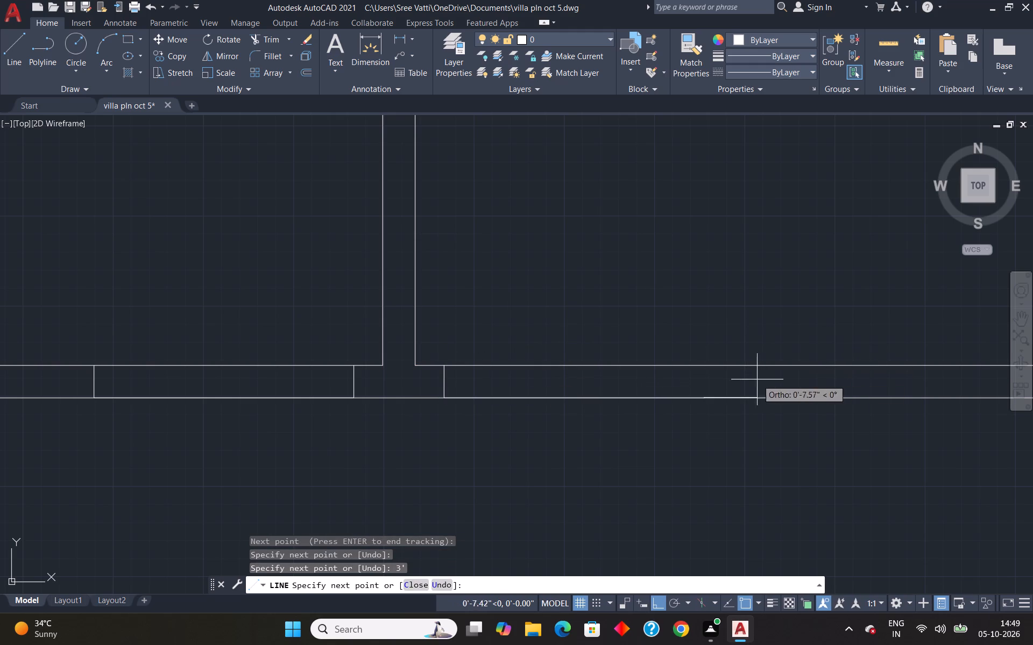
click(703, 363)
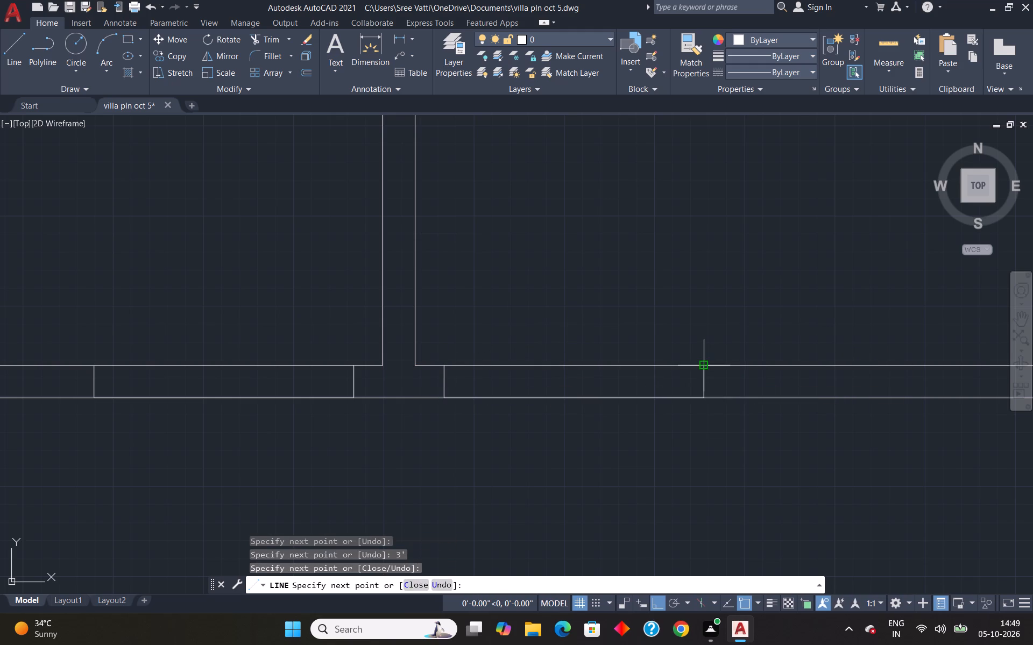
key(Escape)
Draw a 3' door opening in the left upper middle room's top wall, starting 4" left of the partition between the two middle rooms.
scroll(700, 360, down, 5)
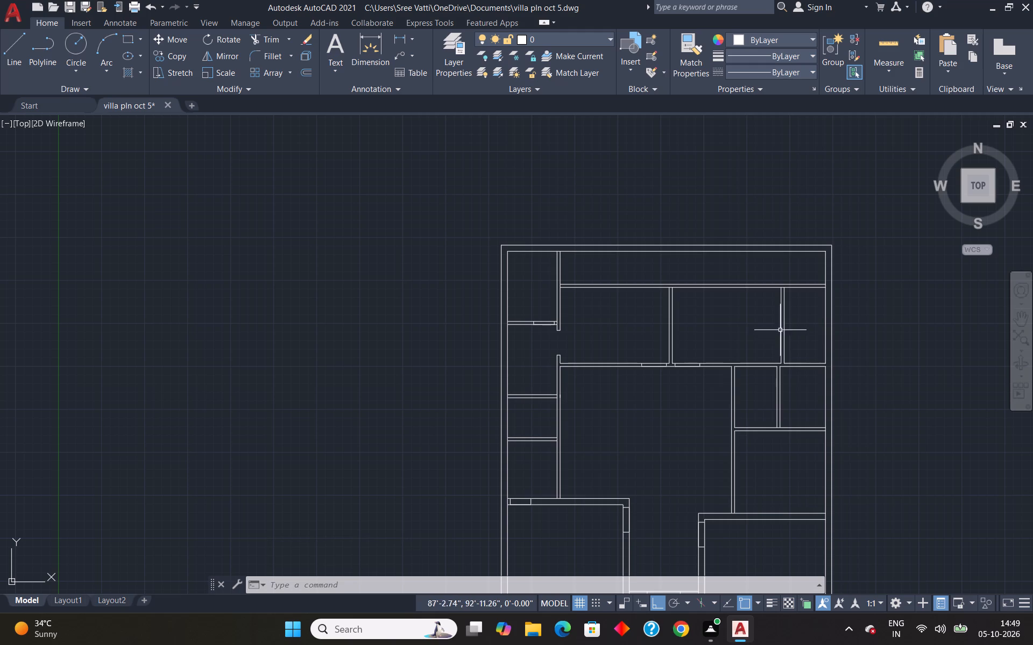
scroll(690, 262, up, 3)
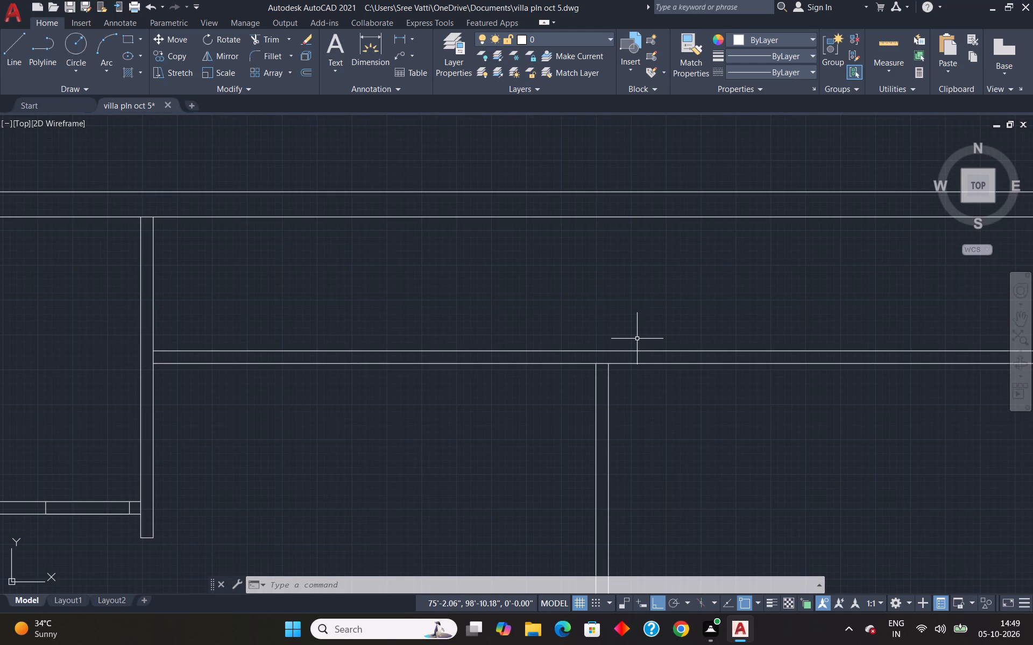
key(l)
key(Return)
text(tk)
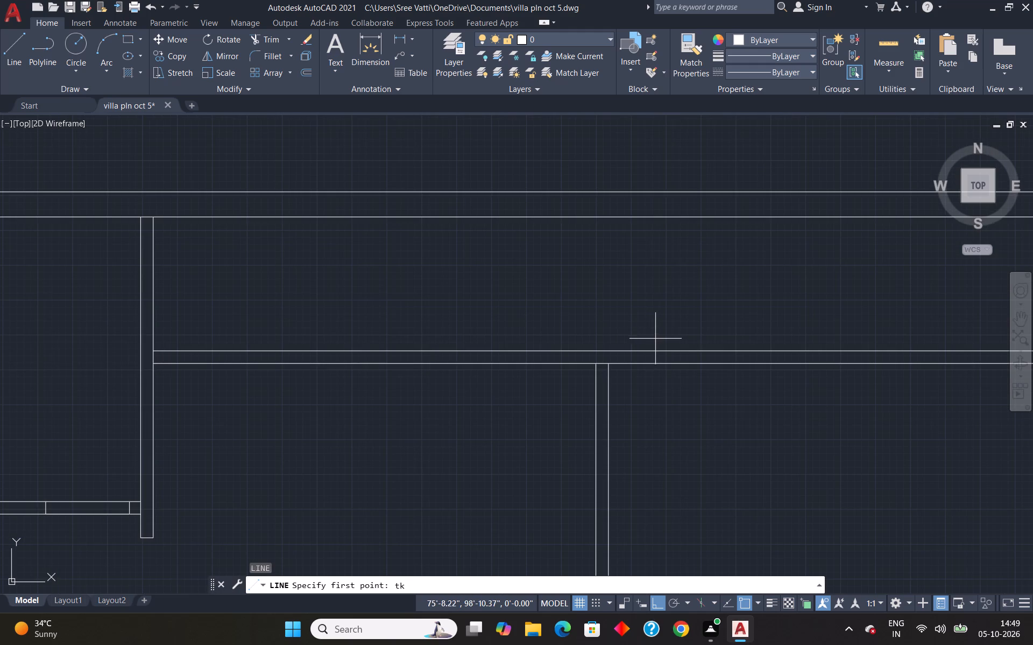
key(Return)
click(600, 361)
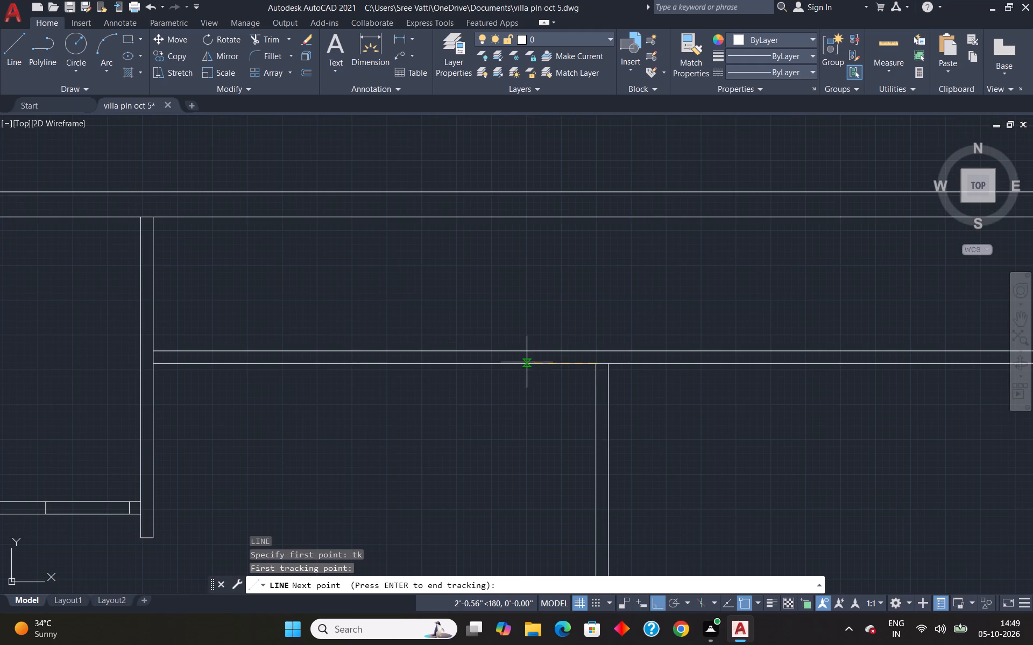
text(4")
key(Return)
key(Return)
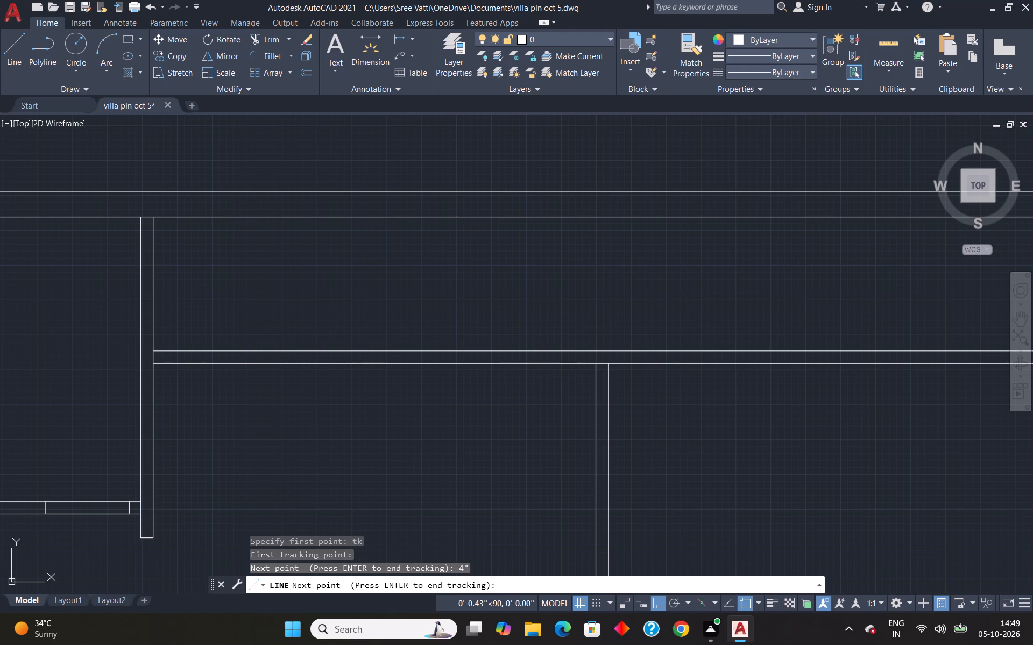
click(581, 348)
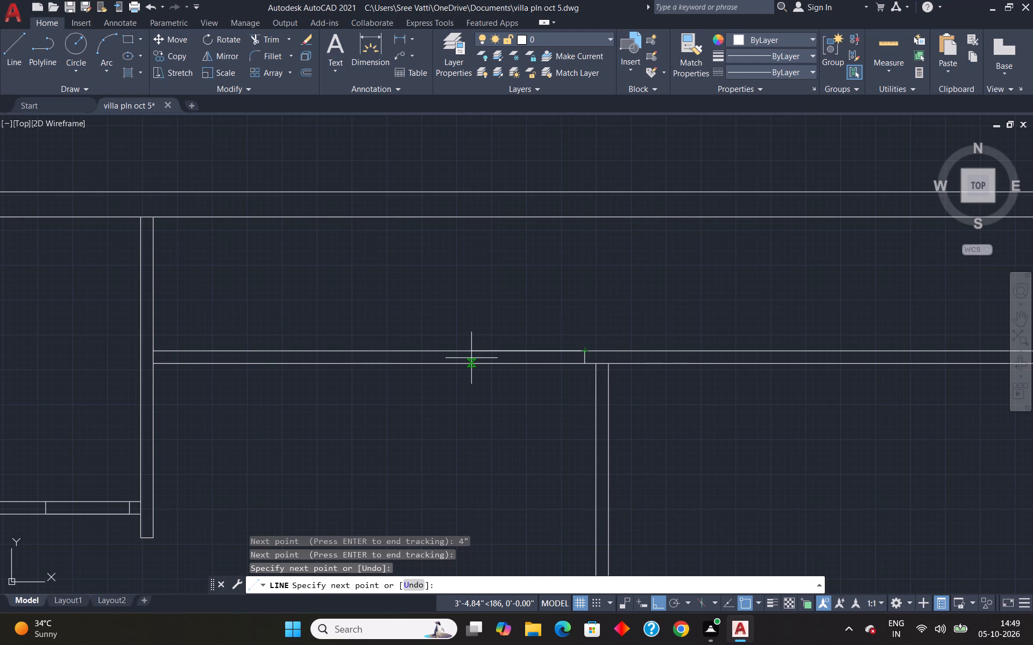
text(3')
key(Return)
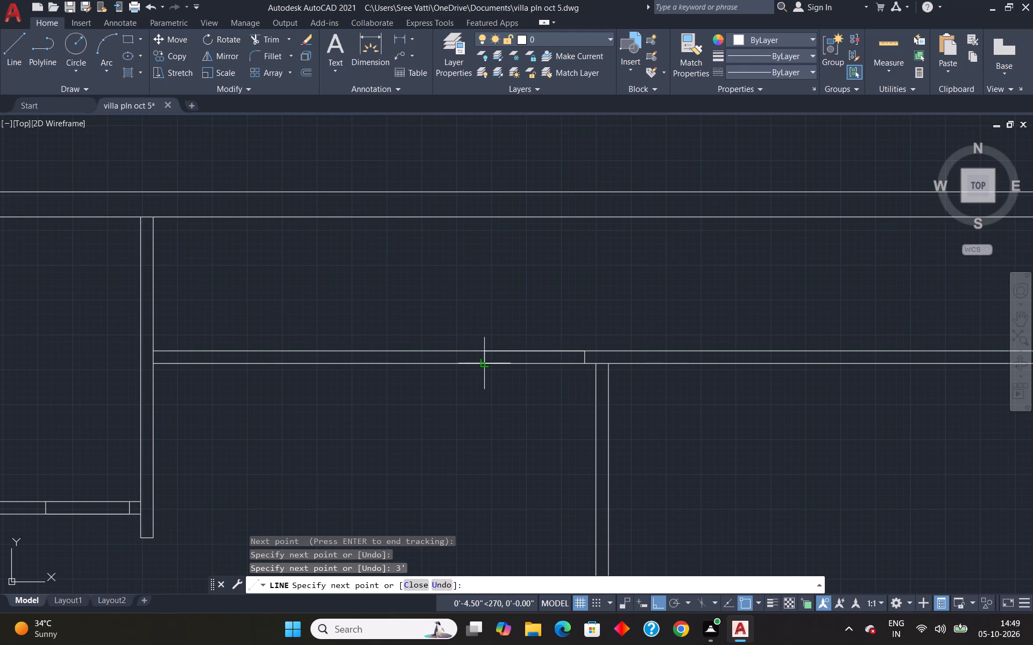
click(487, 360)
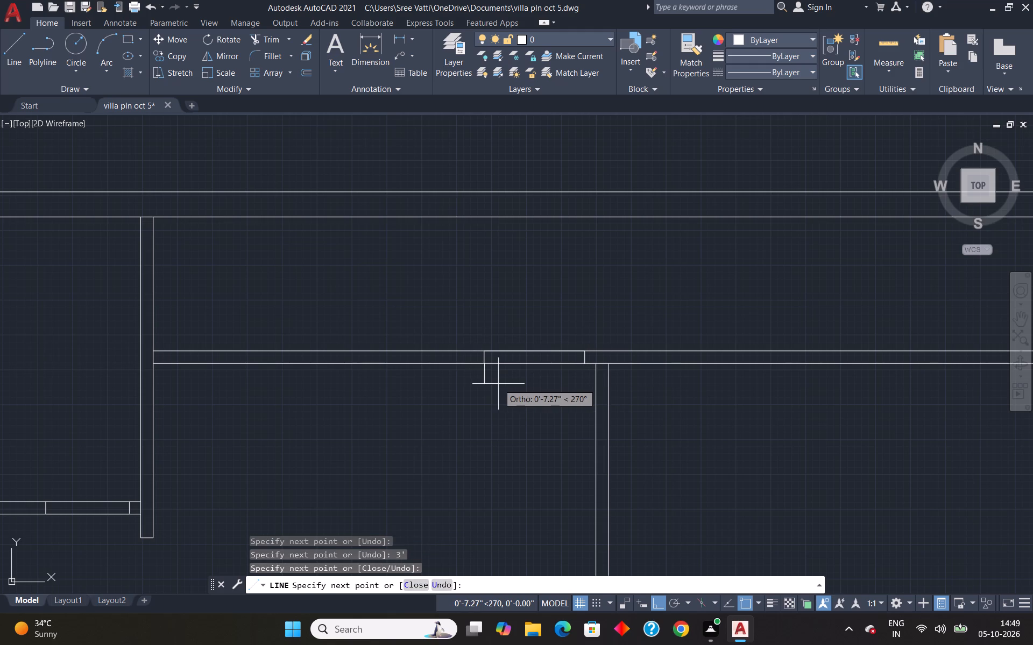
key(Escape)
Draw a 3' door opening in the right upper middle room's top wall, starting 4" right of the partition between the two middle rooms.
scroll(625, 374, up, 2)
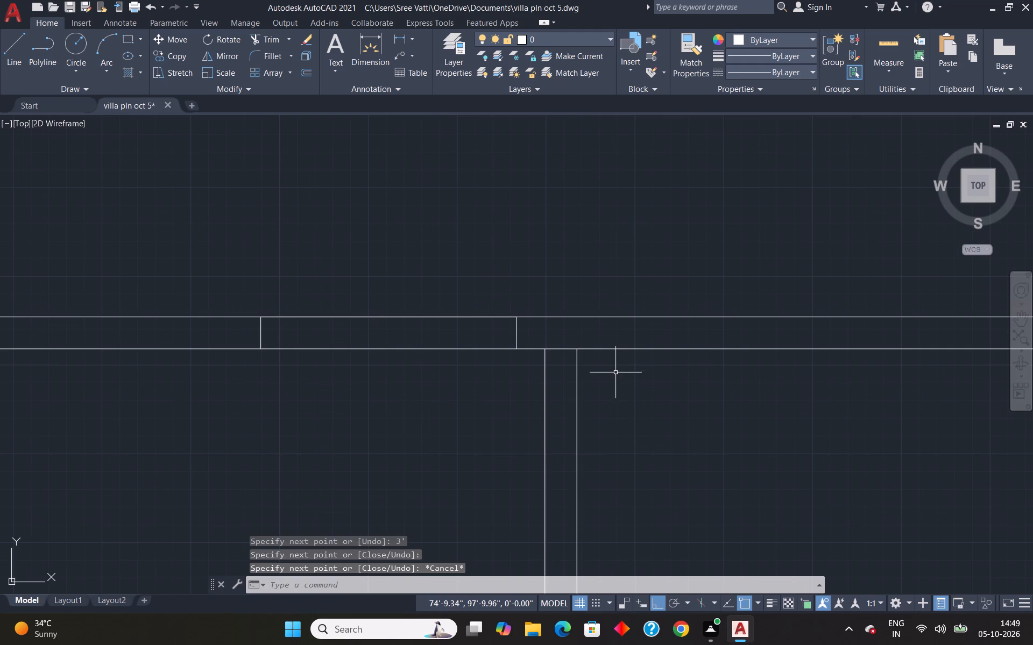
key(l)
key(Return)
text(tk)
key(Return)
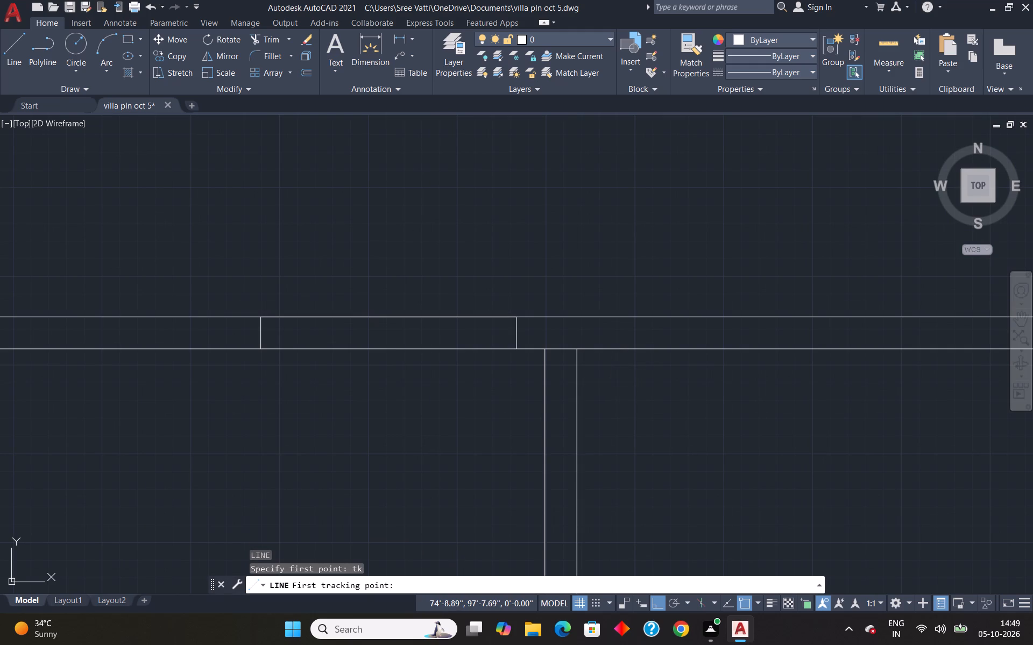
click(574, 350)
text(4")
key(Return)
key(Return)
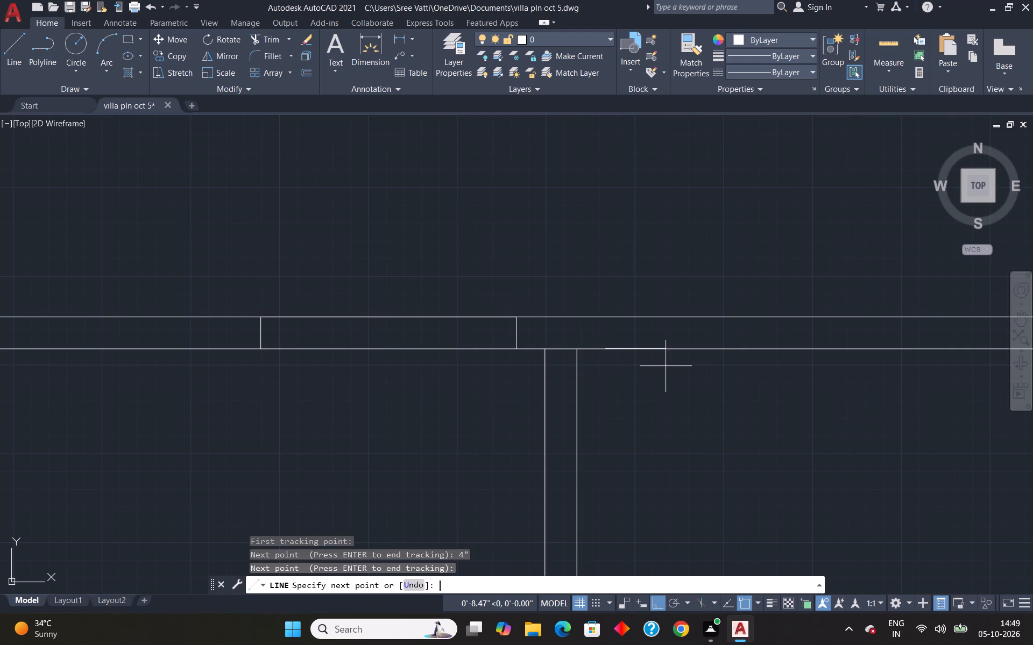
click(606, 314)
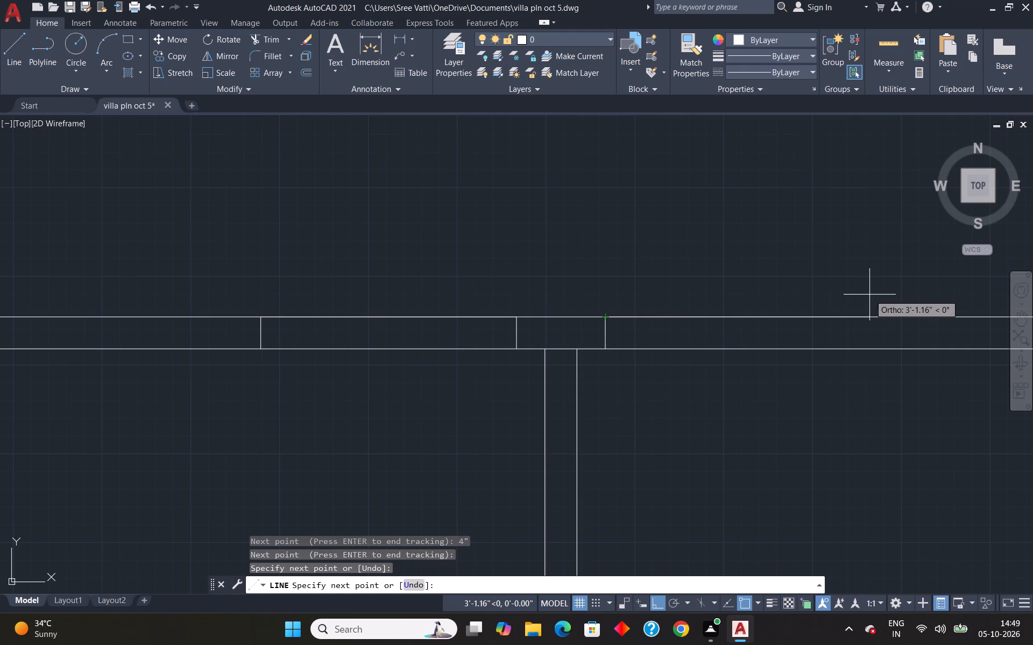
text(3')
key(Return)
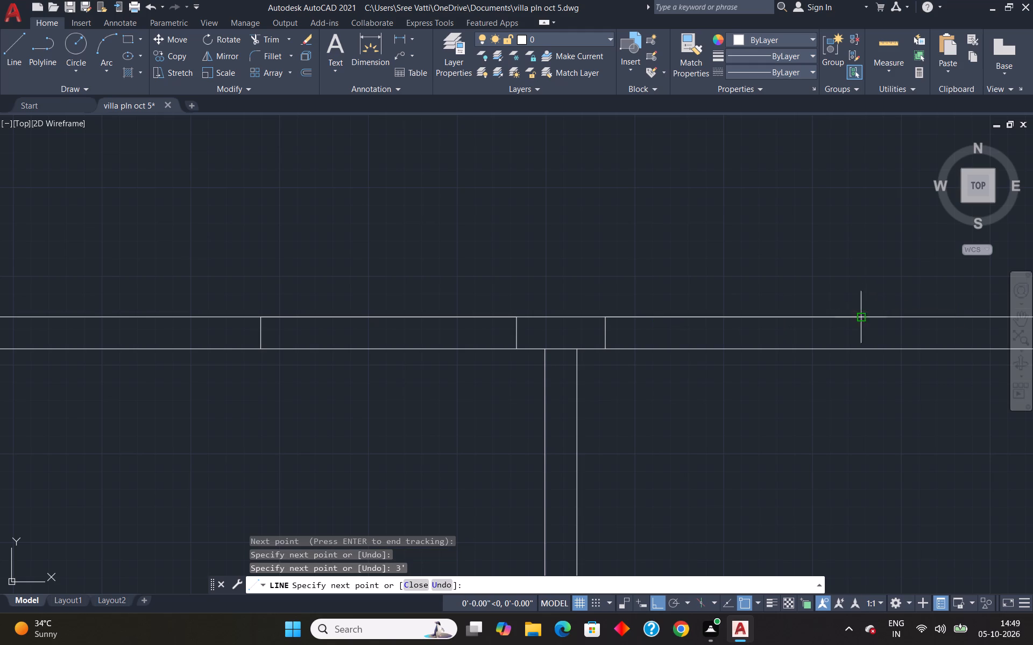
click(864, 349)
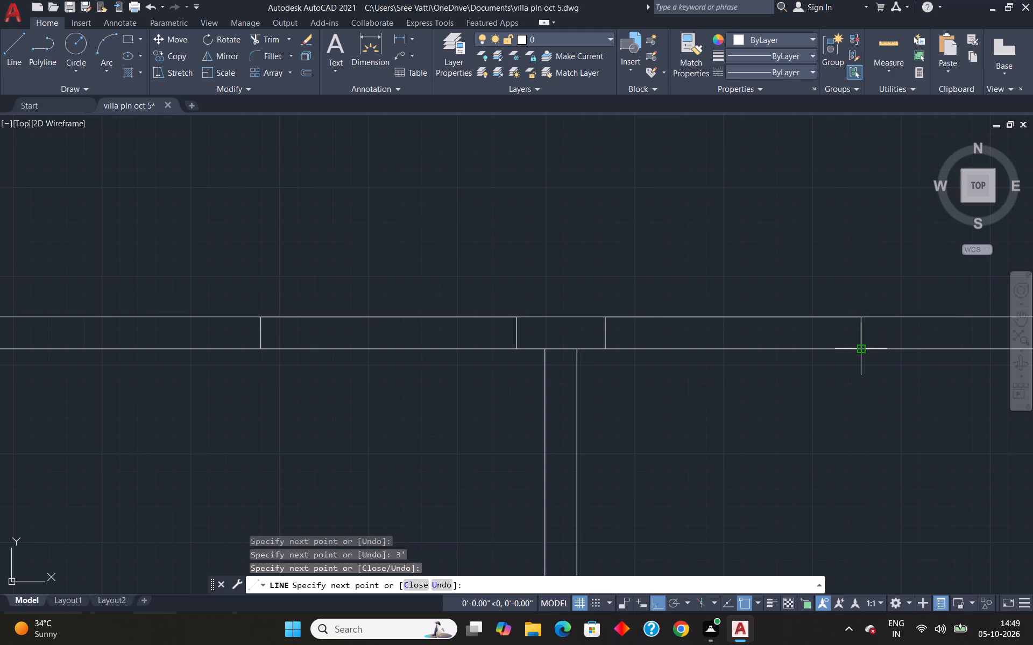
key(Escape)
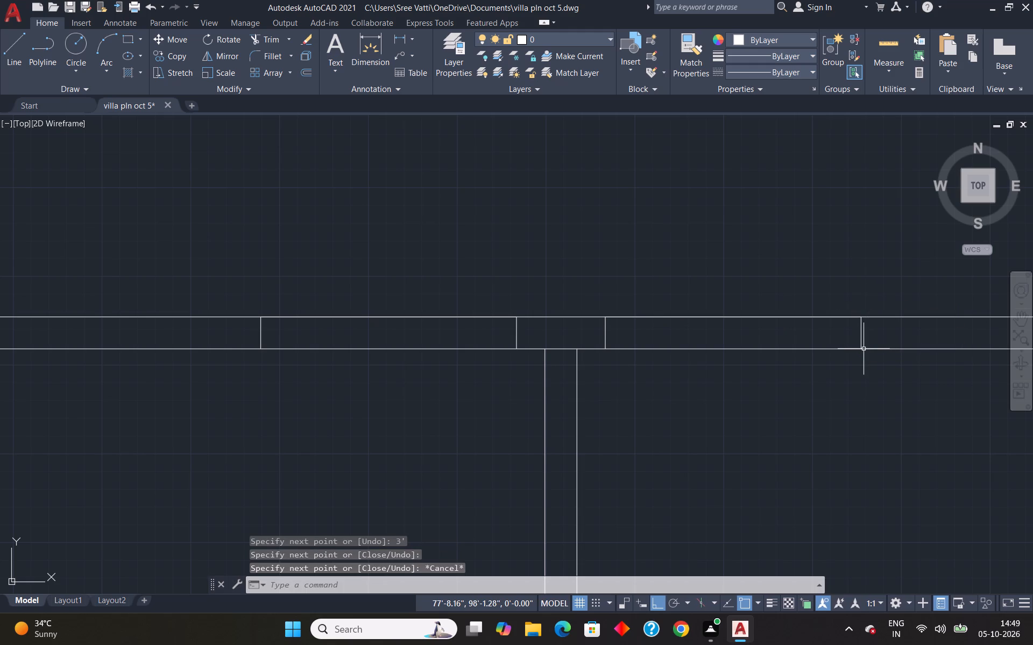
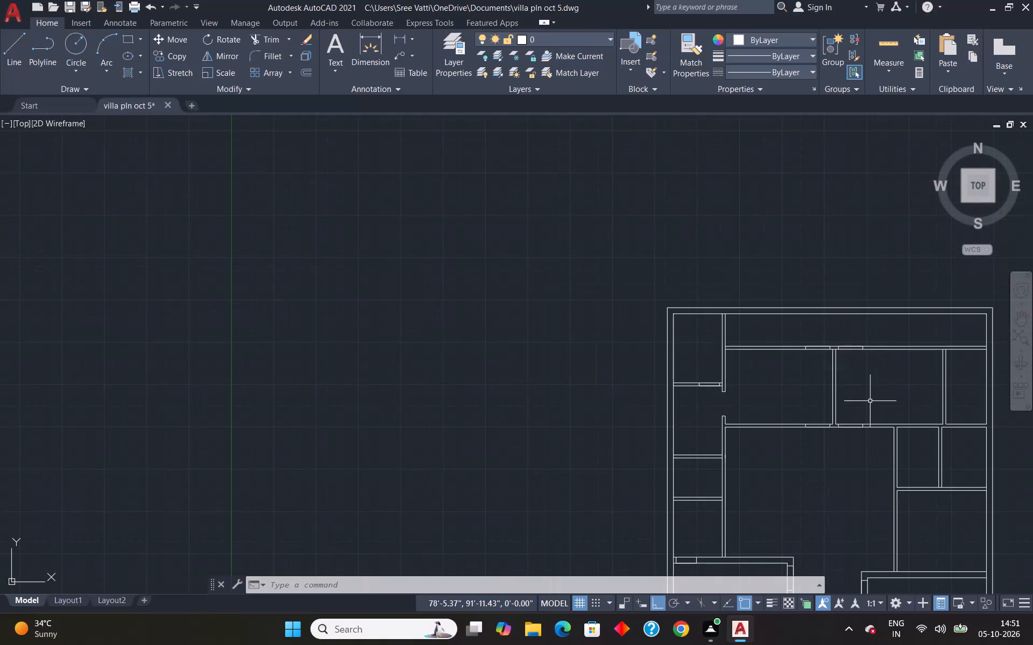
Offset the lower line of the upper middle rooms' top wall 7' downward.
scroll(878, 412, down, 2)
scroll(950, 396, up, 4)
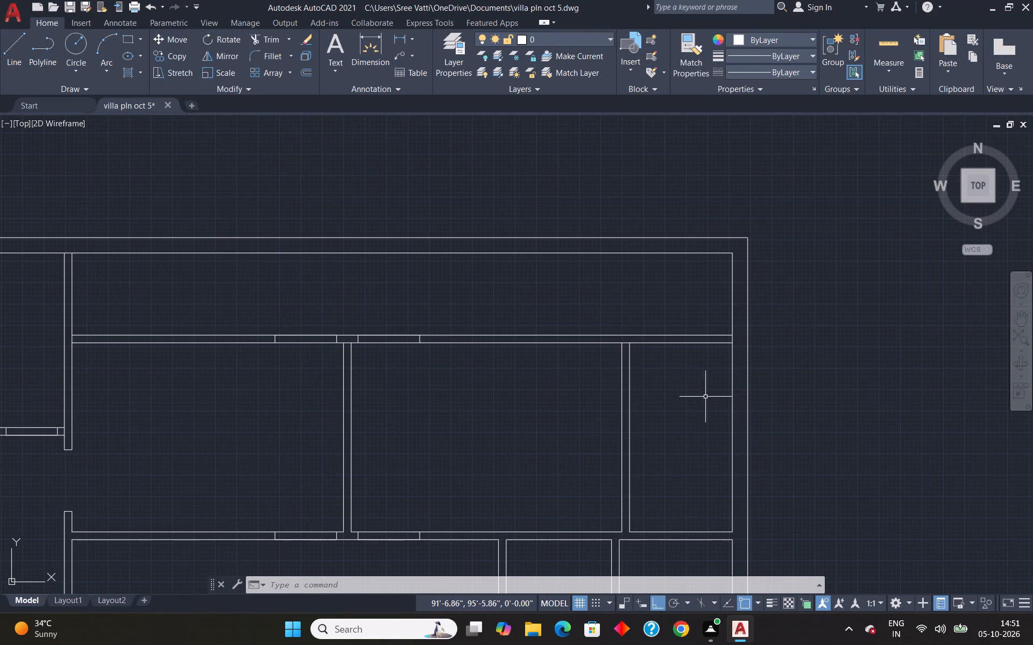
scroll(705, 395, down, 1)
key(o)
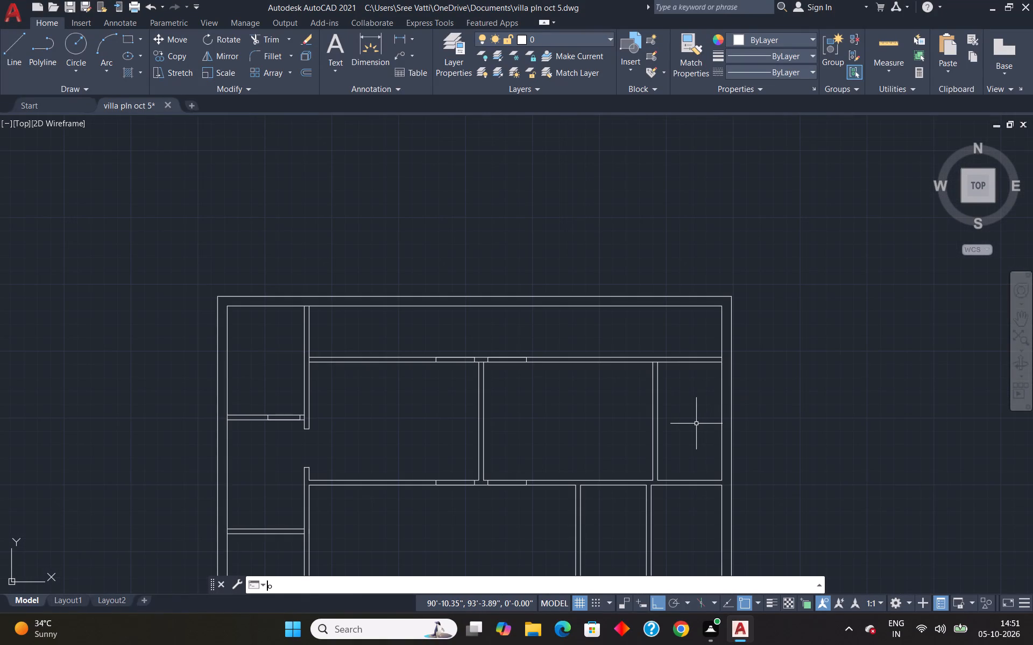
key(Return)
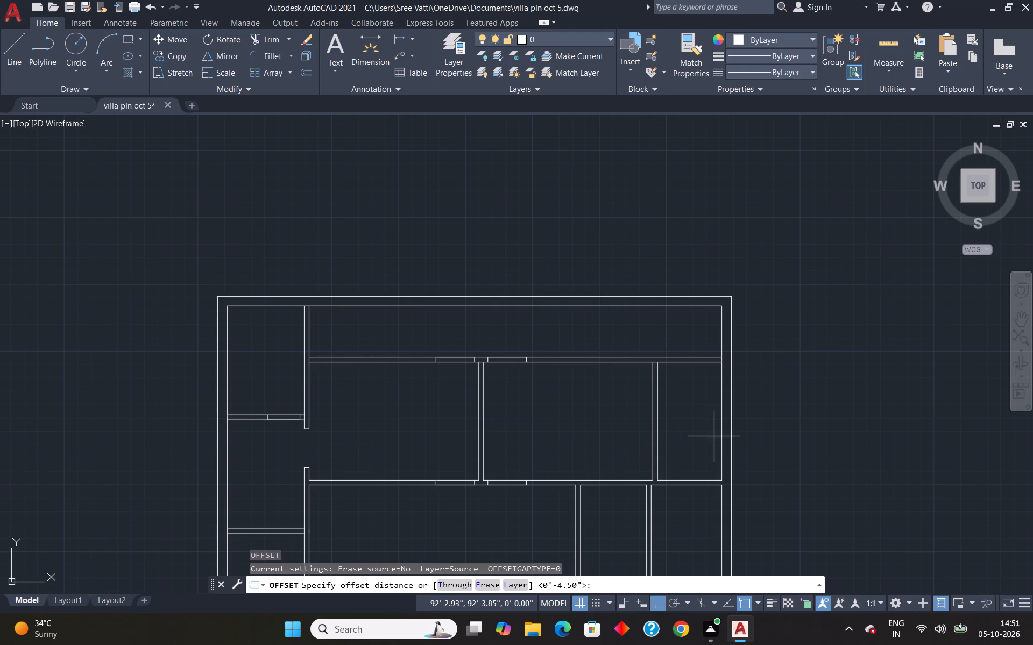
text(7')
key(Return)
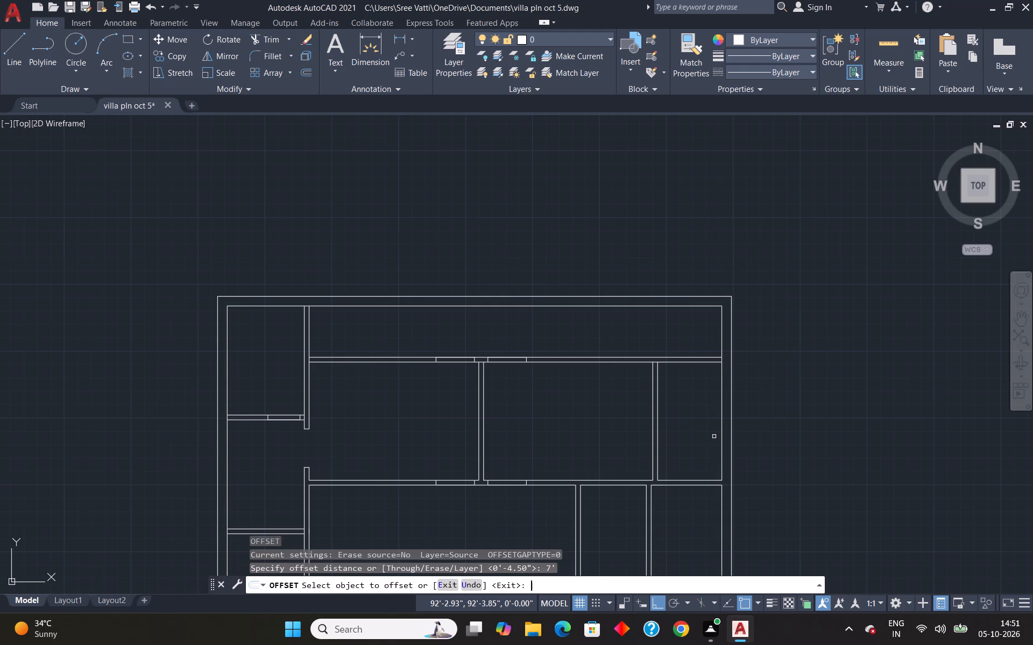
click(695, 363)
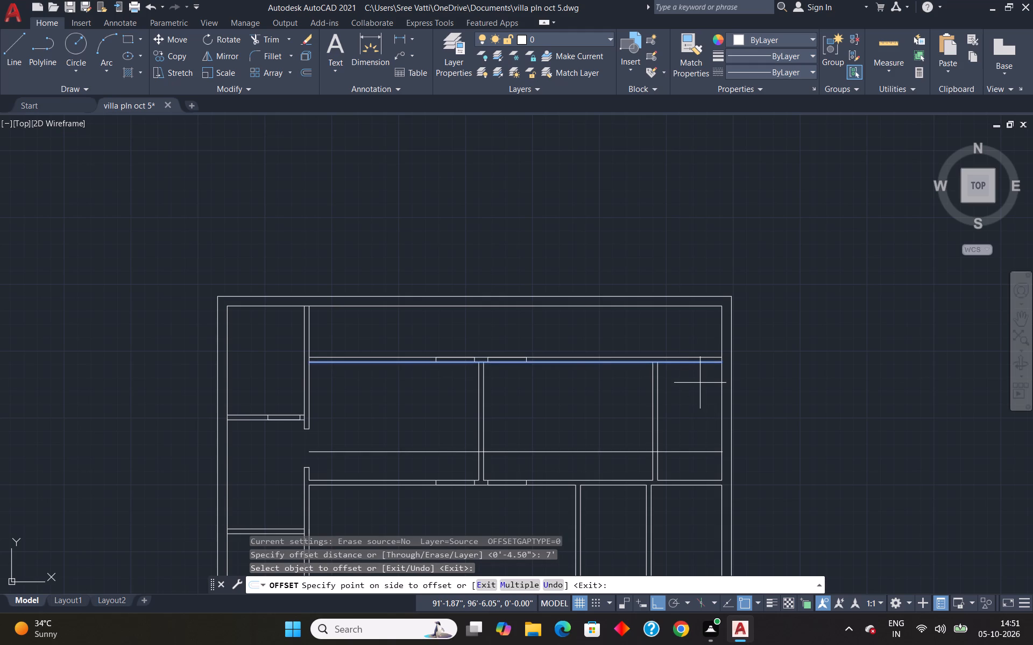
click(700, 383)
key(Escape)
Trim the 7' offset line where it crosses the left upper middle room.
text(tr)
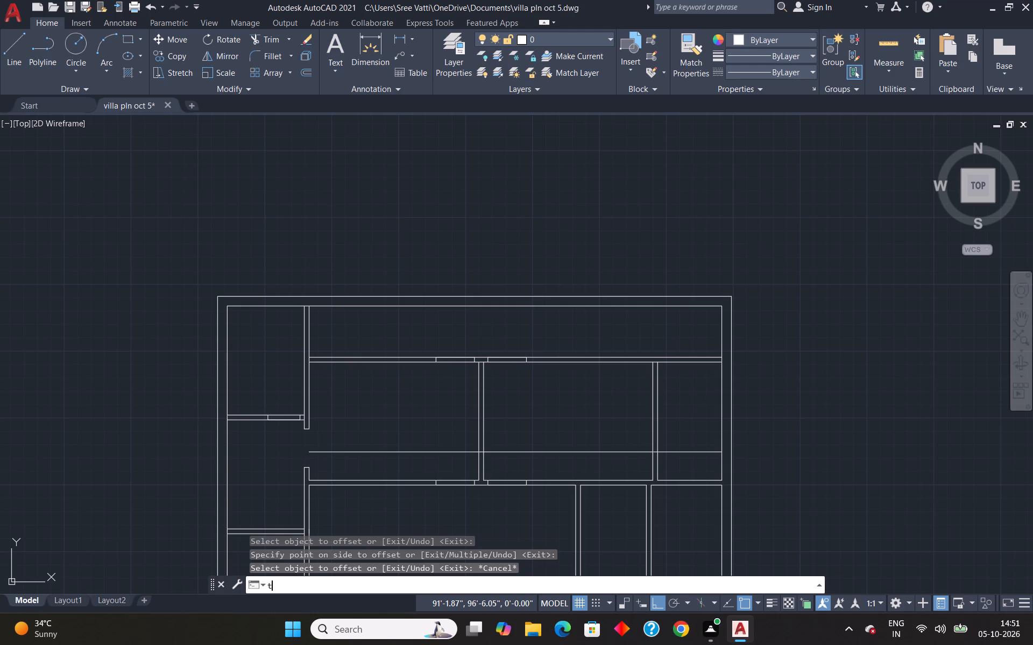
key(Return)
click(449, 451)
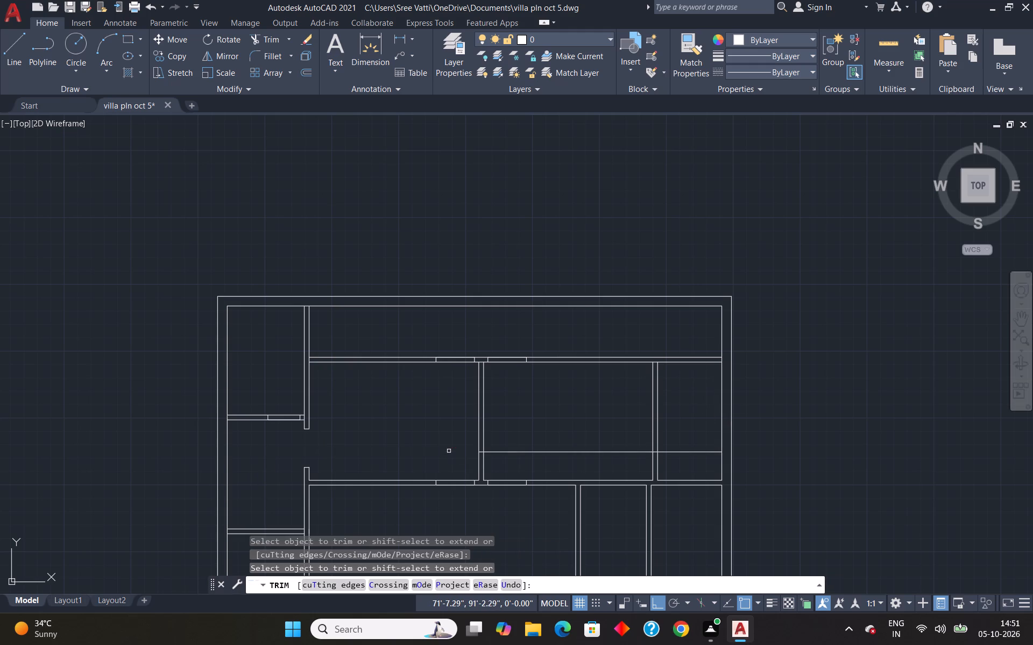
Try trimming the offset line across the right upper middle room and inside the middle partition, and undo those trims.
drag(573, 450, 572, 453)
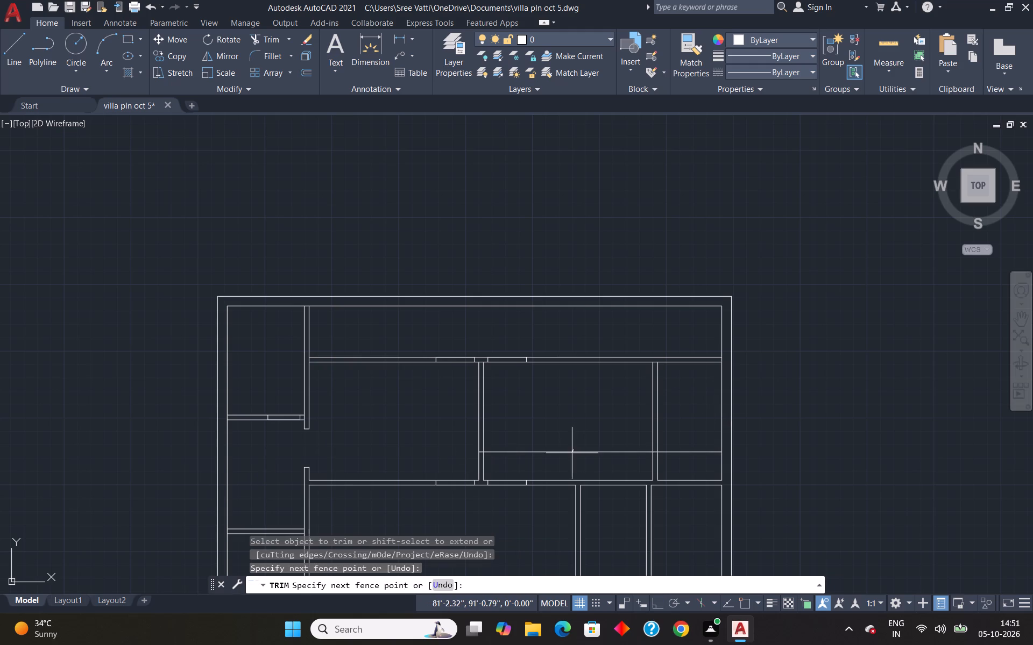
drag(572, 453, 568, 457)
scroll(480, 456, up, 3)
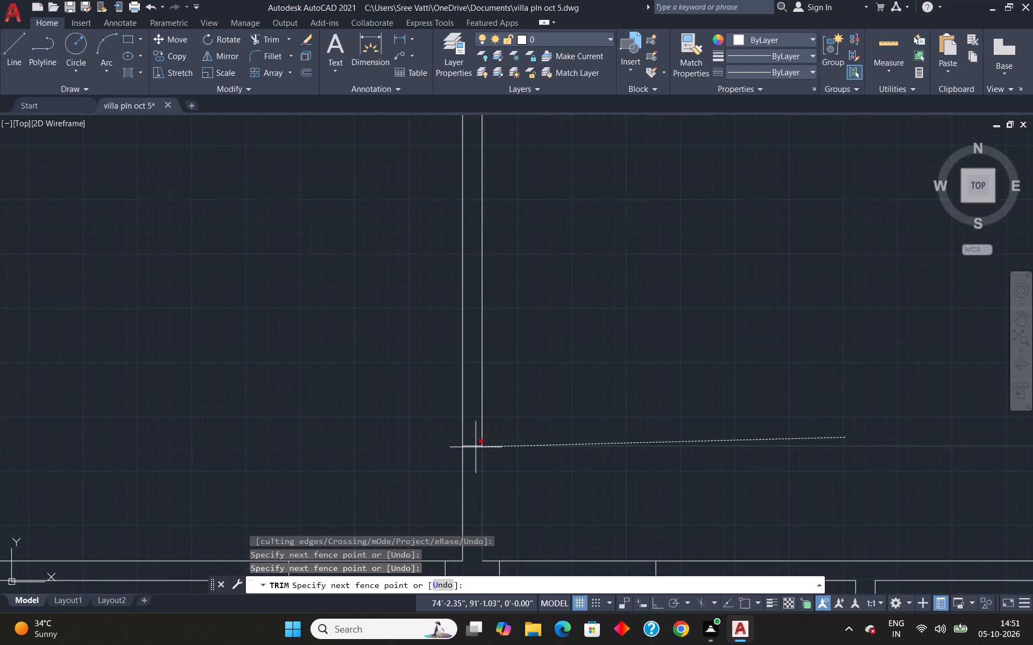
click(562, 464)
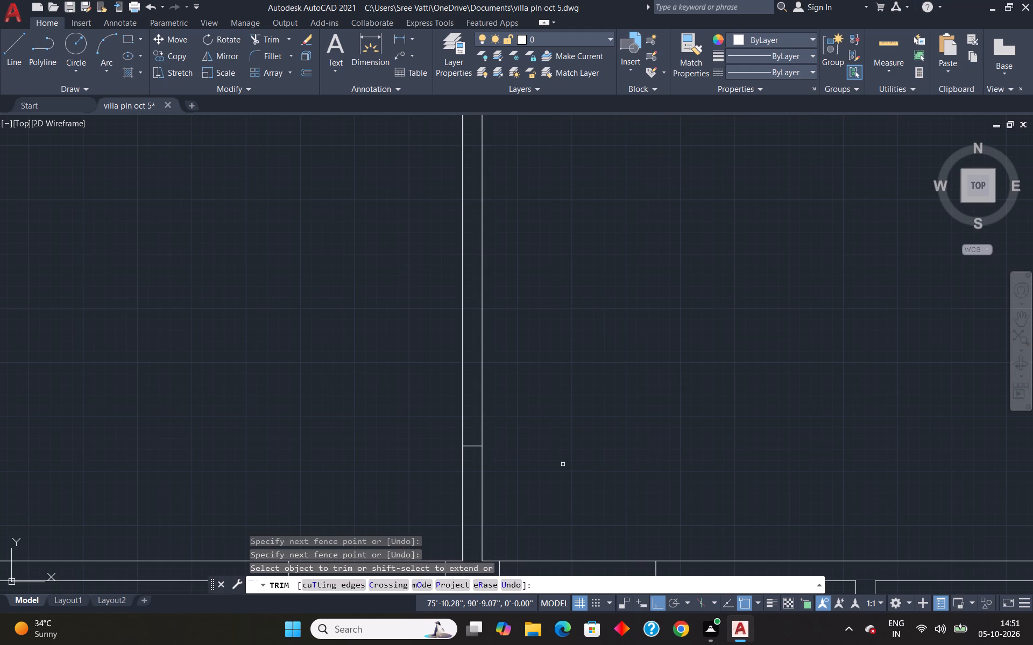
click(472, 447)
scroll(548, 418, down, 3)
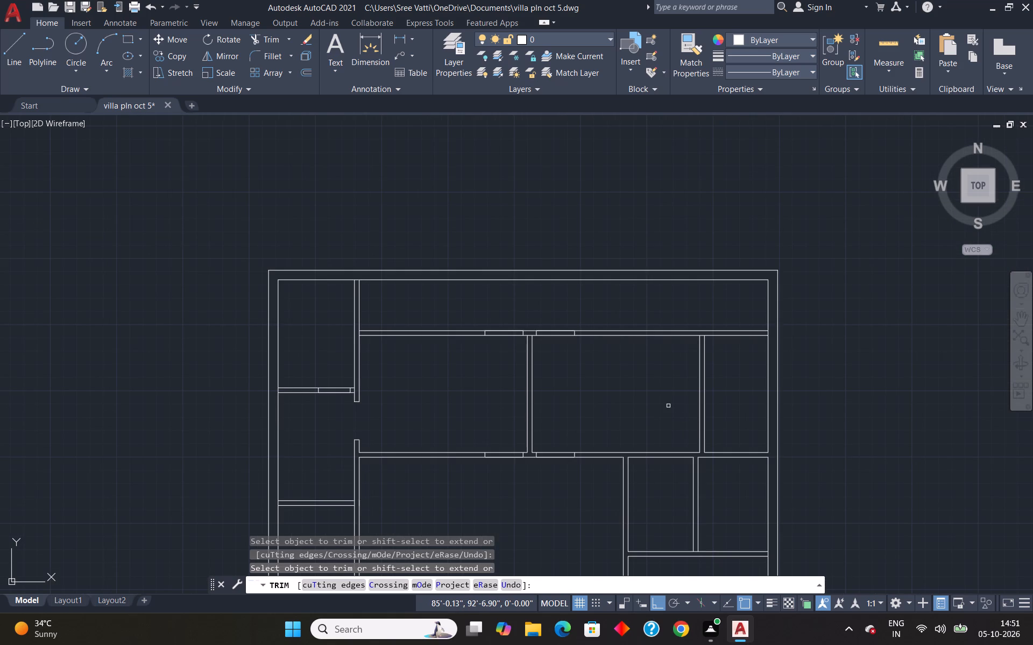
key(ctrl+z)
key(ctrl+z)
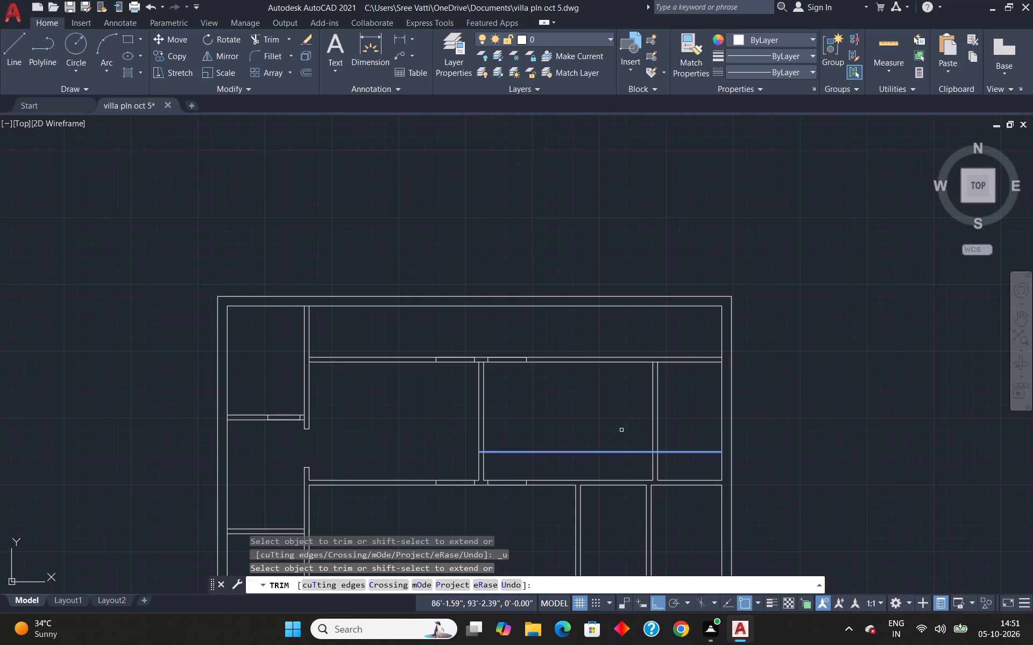
Trim the offset line out of the right upper middle room and out of the partition between the two middle rooms.
click(575, 454)
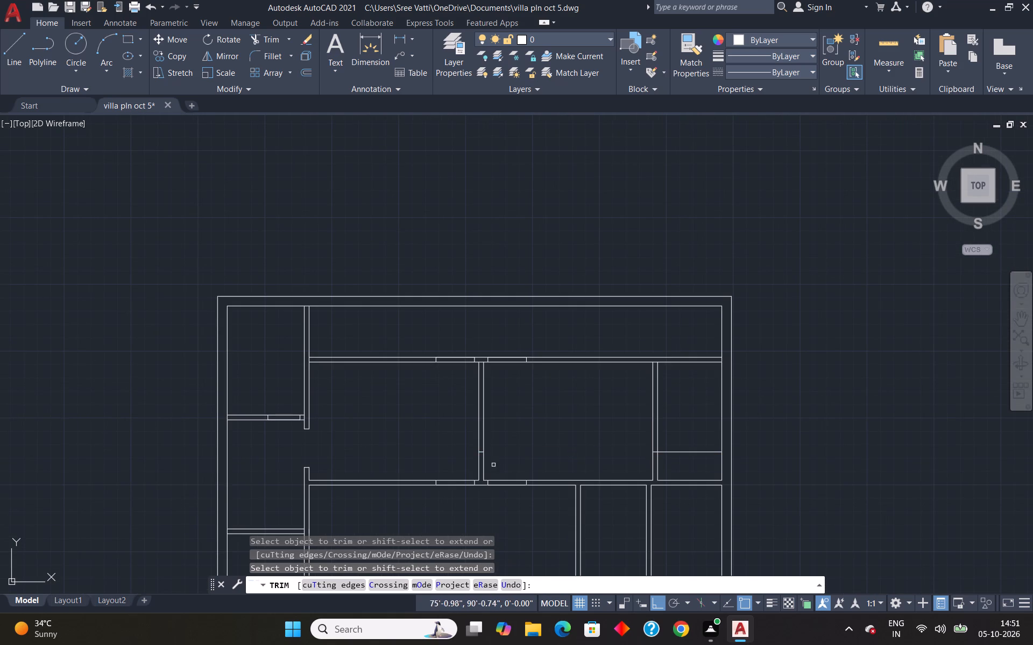
scroll(484, 454, up, 3)
click(460, 451)
key(Escape)
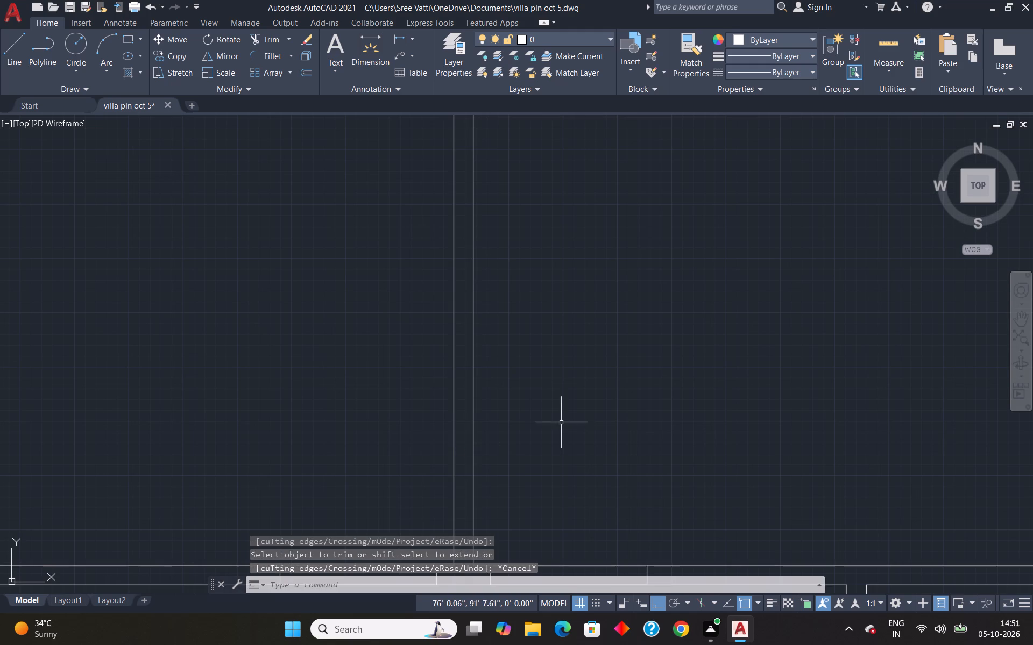
Offset the remaining line in the narrow upper right room 4.5" downward to form its bottom wall.
scroll(568, 405, down, 4)
key(o)
key(Return)
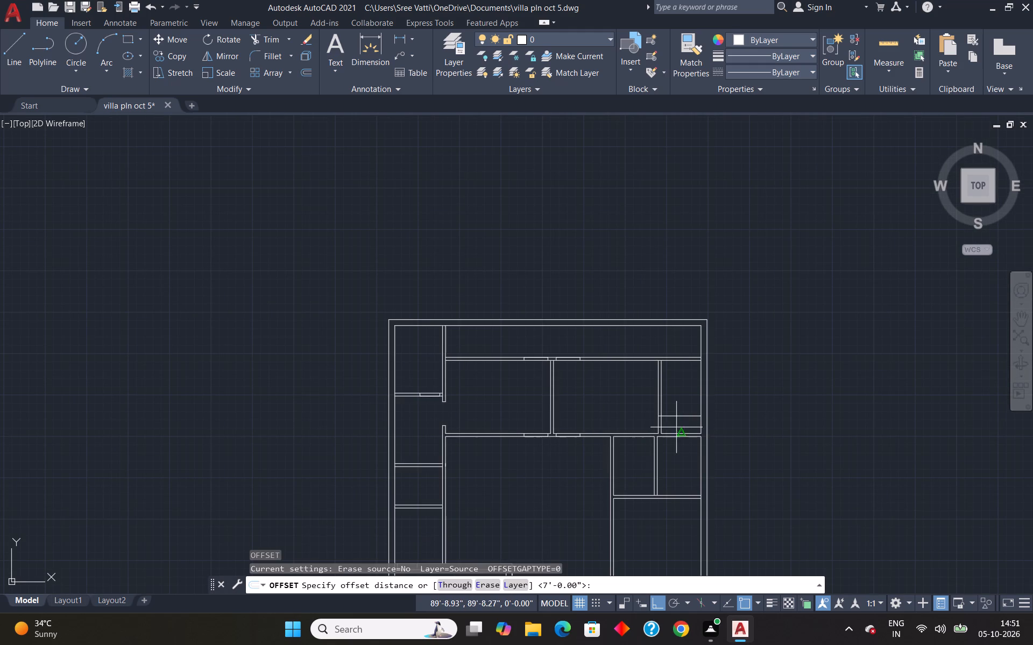
key(4)
key(period)
text(5")
key(Return)
scroll(674, 413, up, 5)
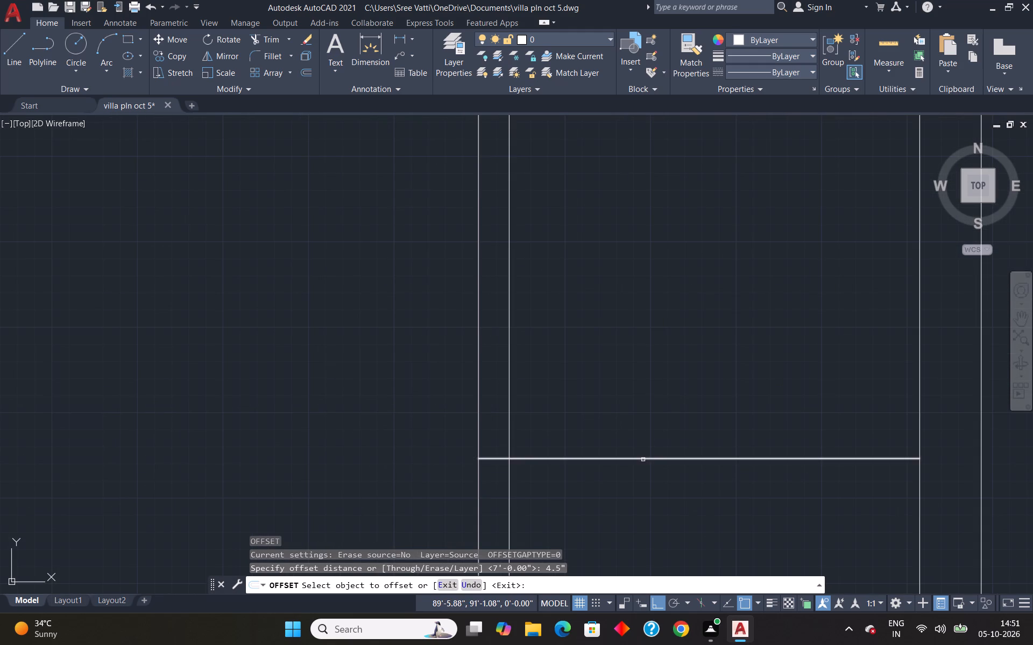
click(643, 459)
click(647, 474)
key(Escape)
Trim the narrow room's partition below the new 4.5" wall and clean the overlapping lines at their corner.
text(tr)
key(Return)
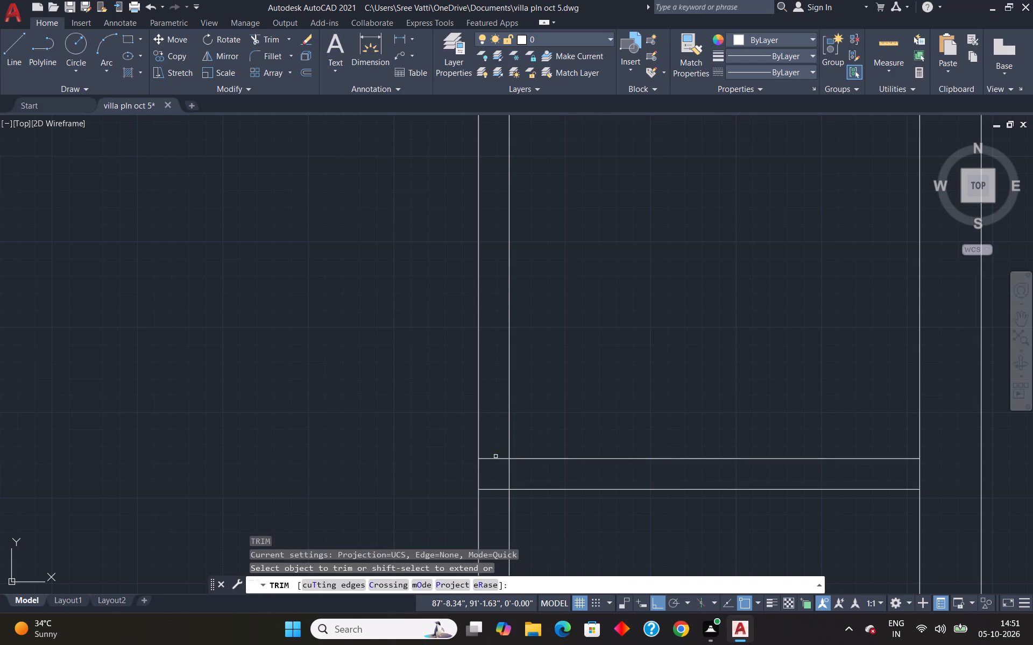
drag(496, 456, 493, 500)
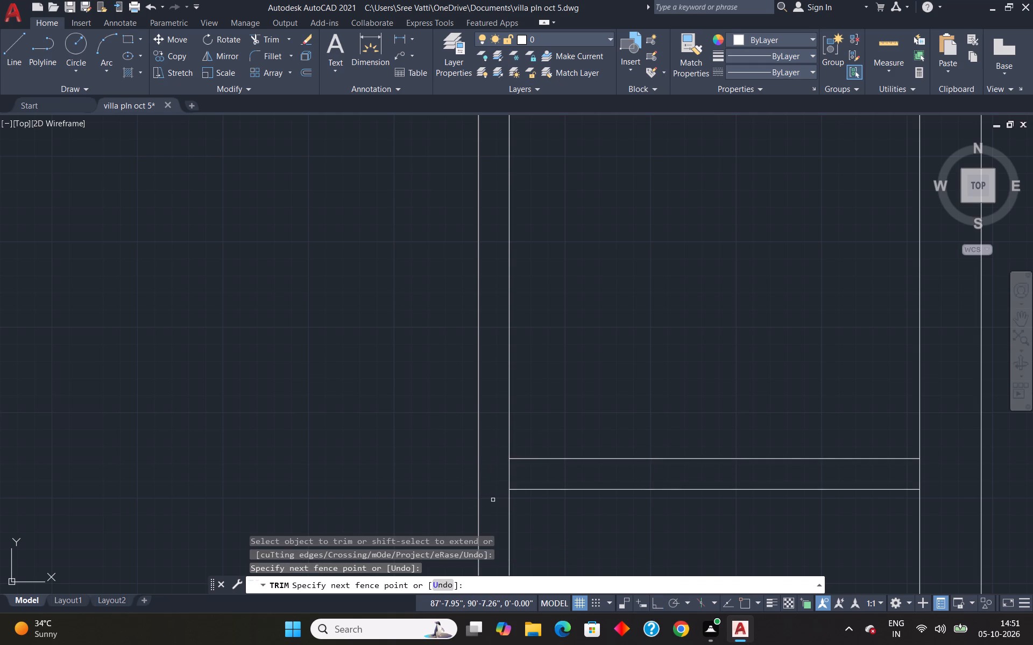
key(ctrl+z)
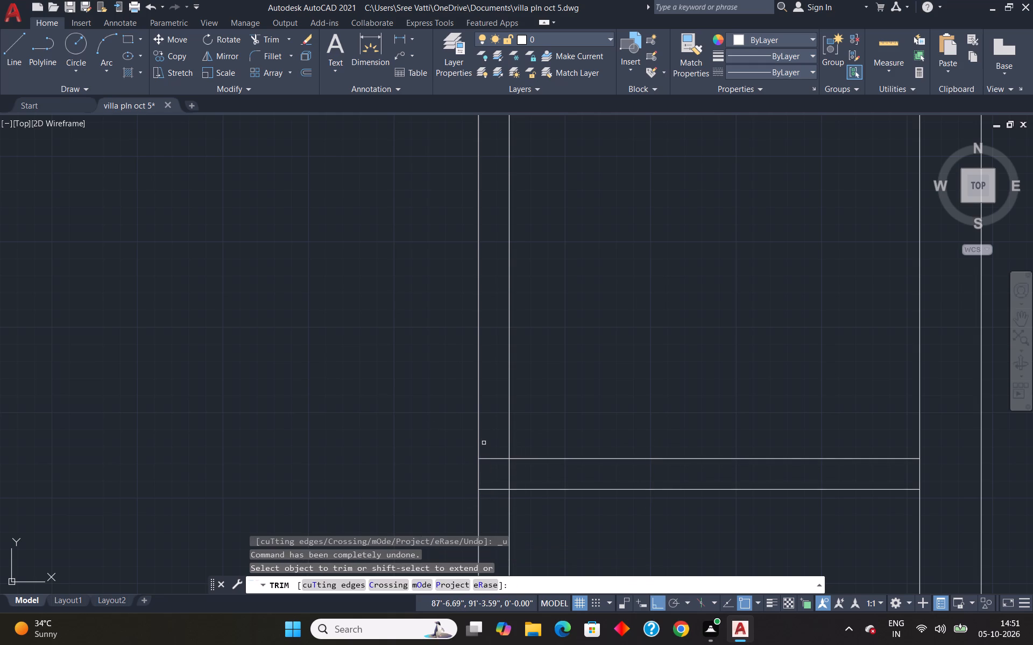
scroll(489, 439, down, 3)
drag(506, 471, 472, 468)
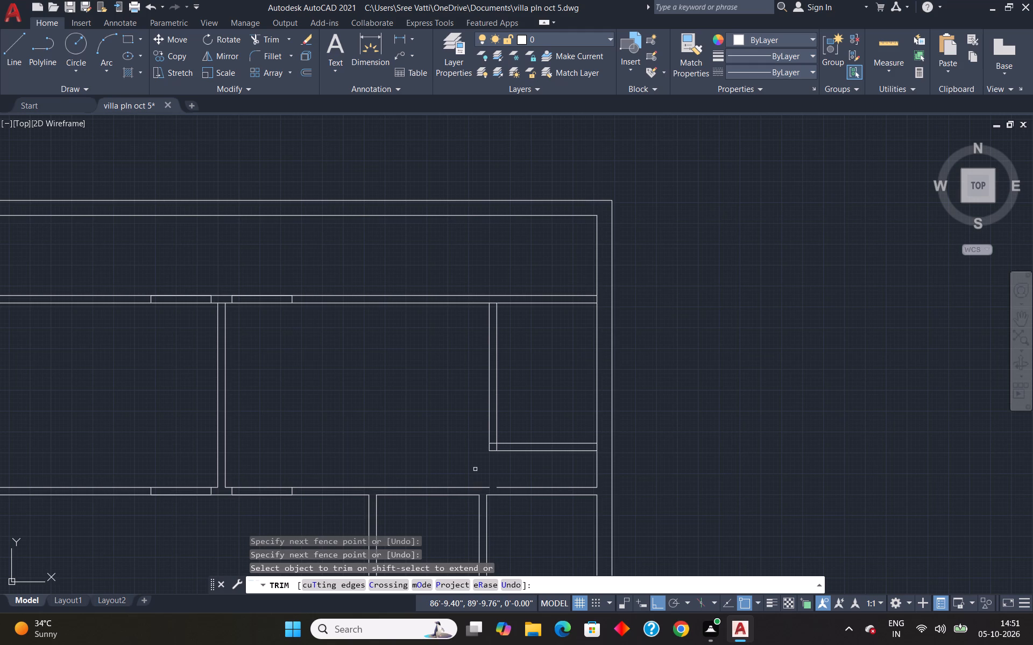
scroll(508, 449, up, 4)
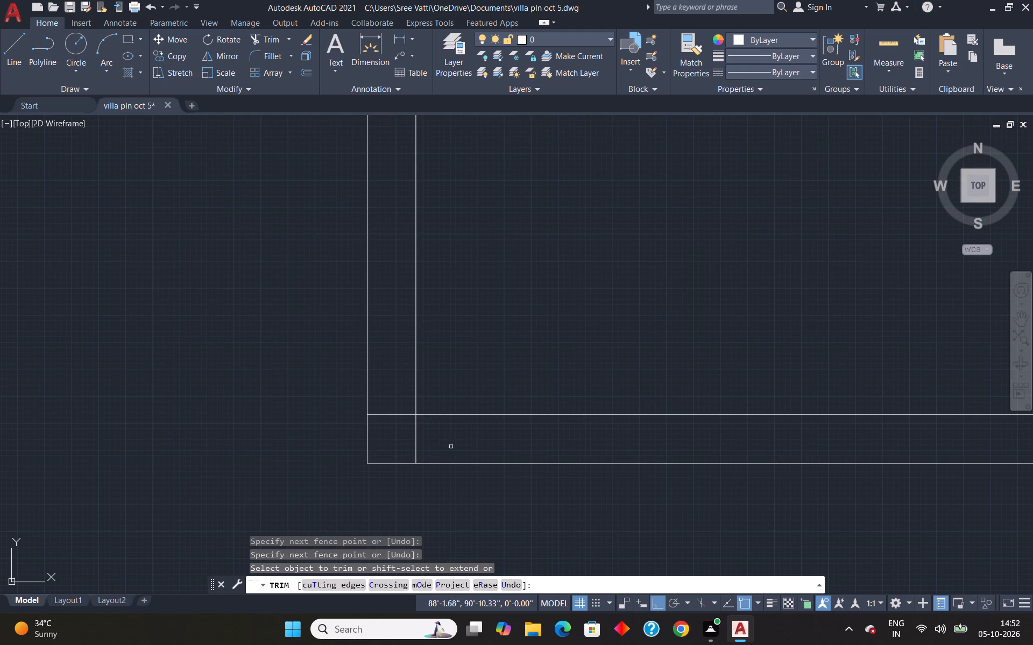
drag(385, 408, 429, 449)
key(Escape)
Extend the right upper middle room's bottom wall line across the gap left by the removed partition.
text(ex)
key(Return)
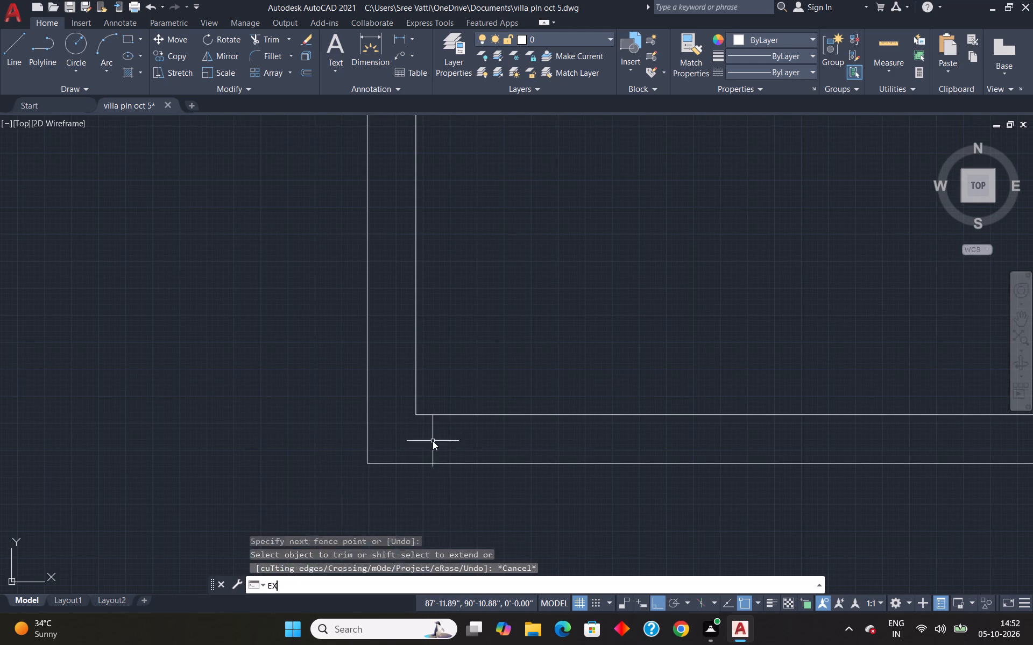
scroll(427, 426, down, 5)
scroll(421, 460, up, 4)
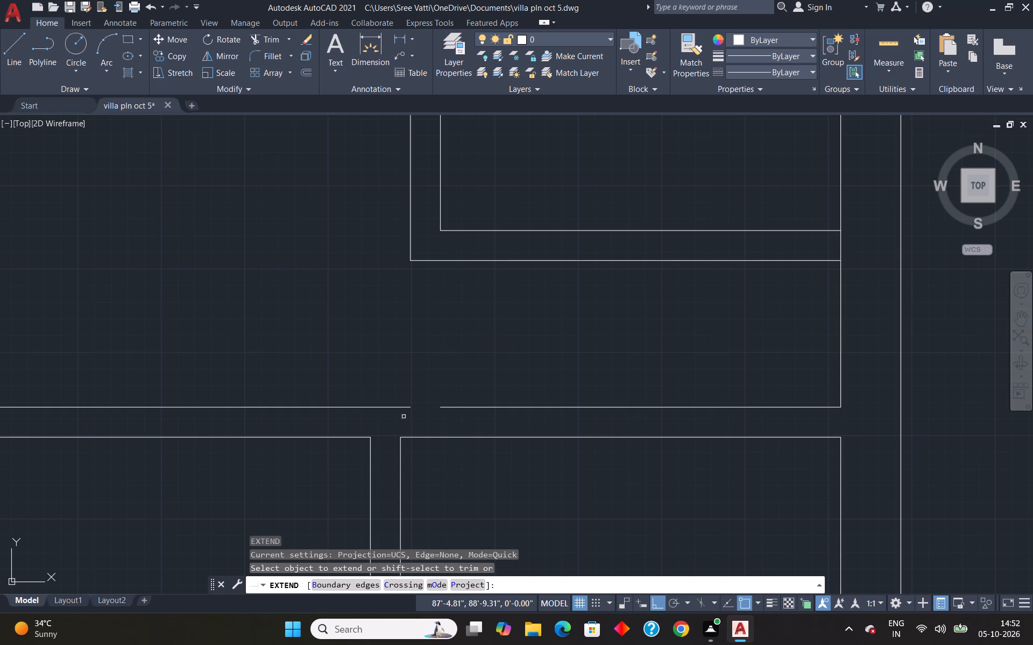
click(401, 407)
key(Escape)
scroll(405, 404, down, 4)
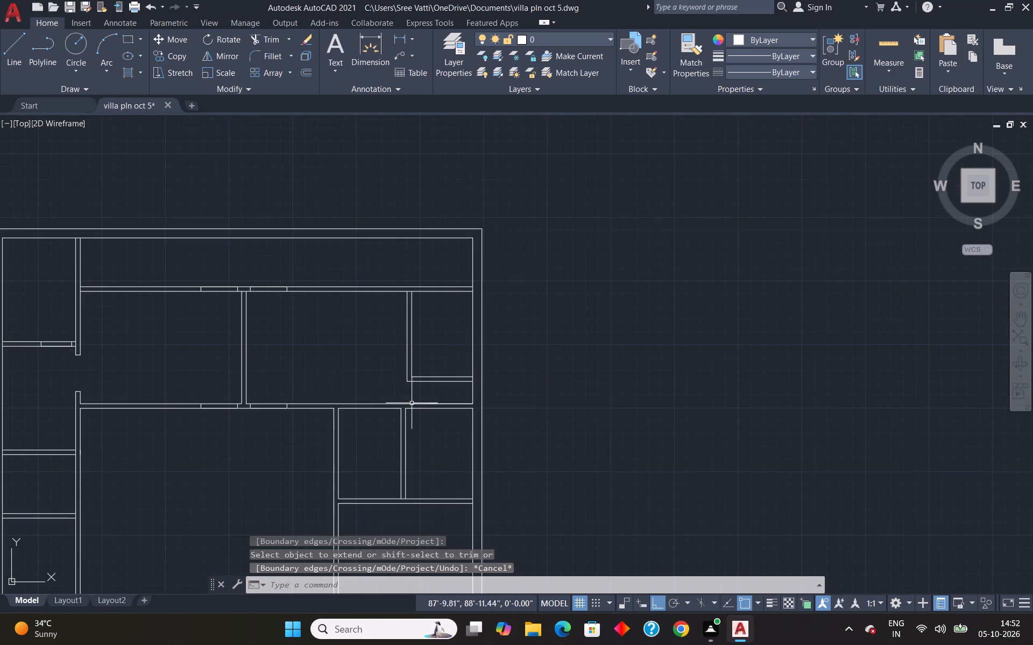
Draw a 2'6" door opening in the narrow upper right room's new bottom wall, starting 4" right of its inside corner.
scroll(384, 376, up, 2)
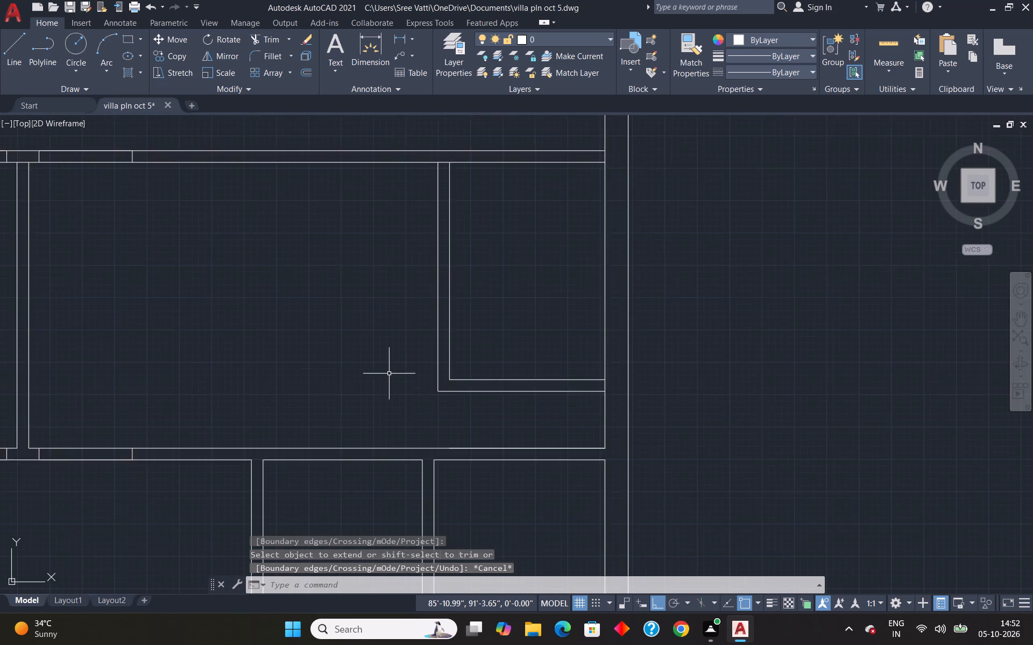
scroll(389, 374, up, 1)
key(l)
key(Return)
text(tk)
key(Return)
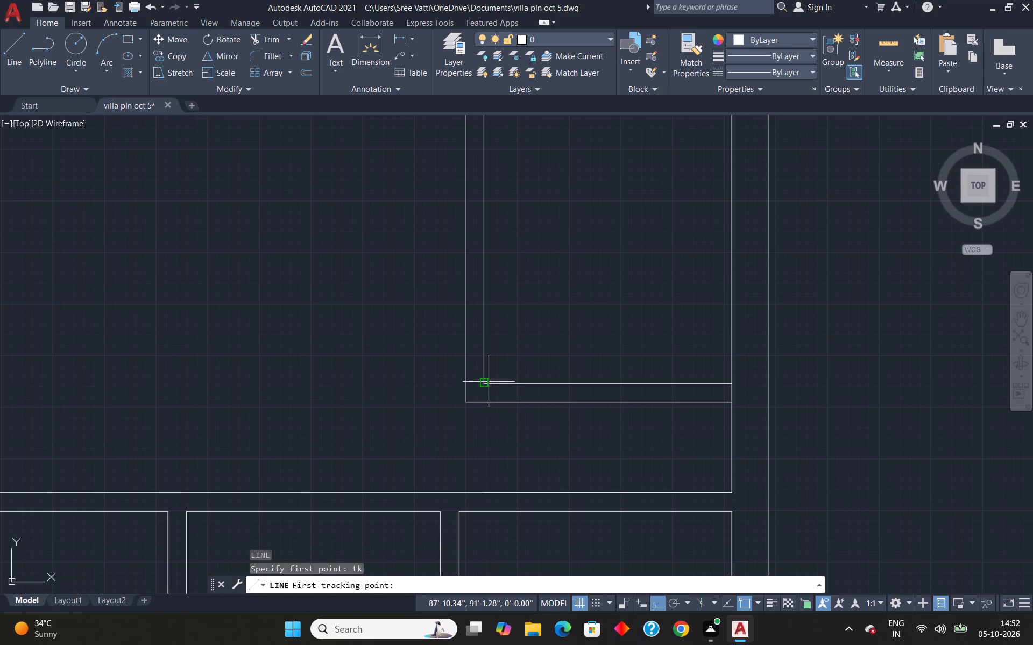
click(487, 382)
text(4")
key(Return)
key(Return)
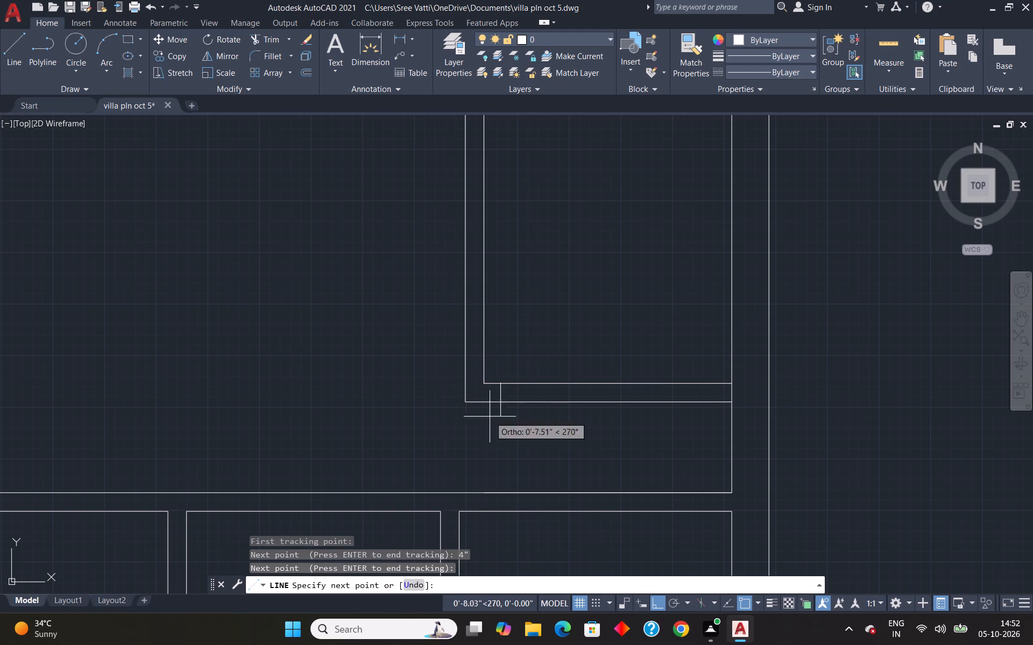
click(503, 399)
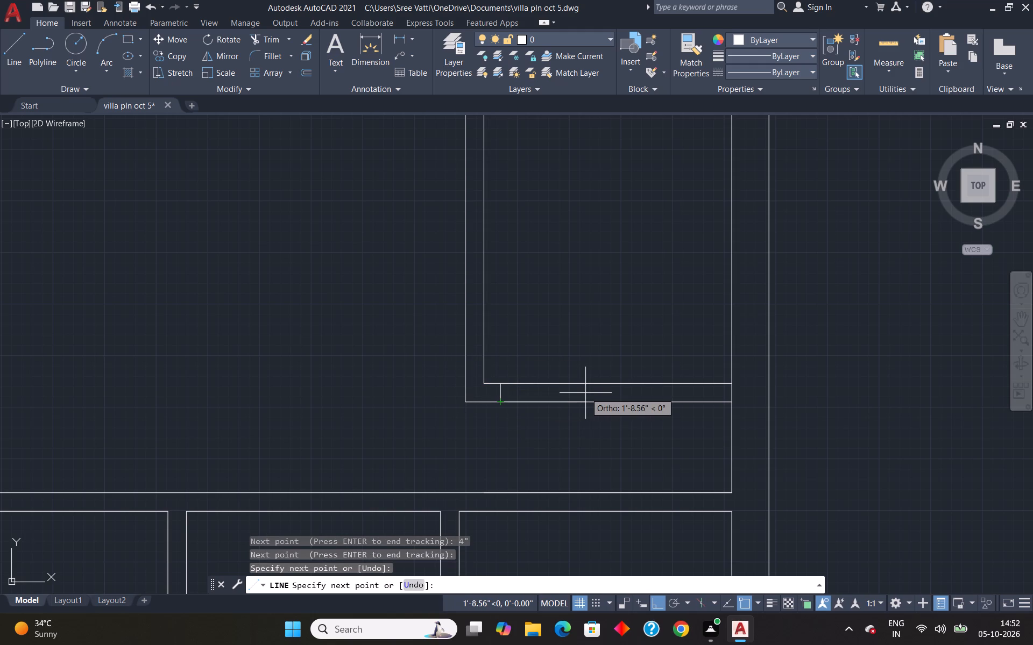
text(2'6)
key(shift+quotedbl)
key(Return)
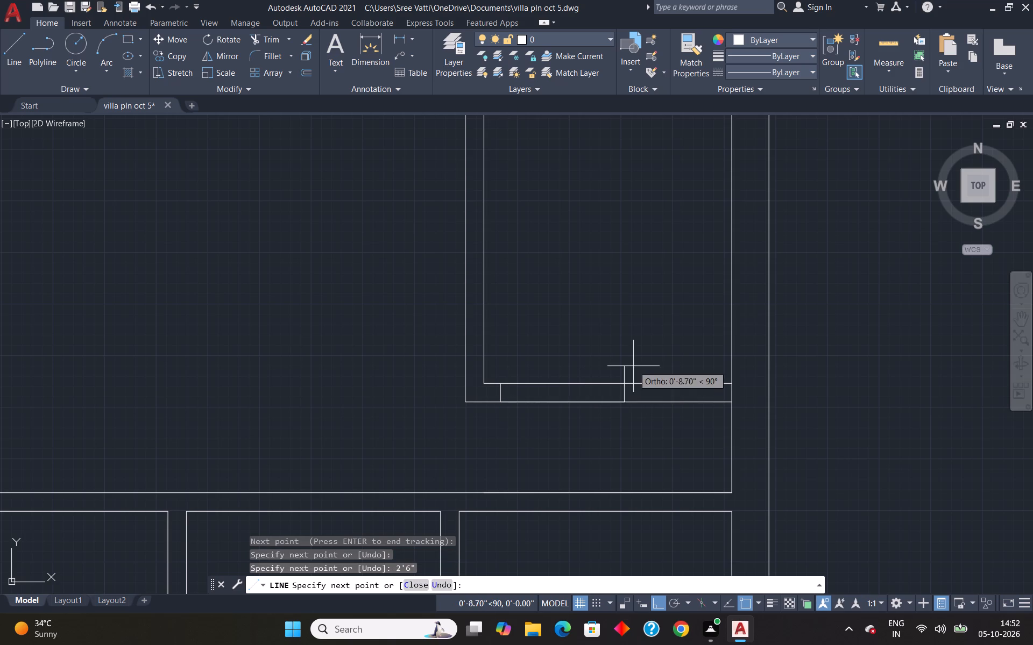
click(626, 382)
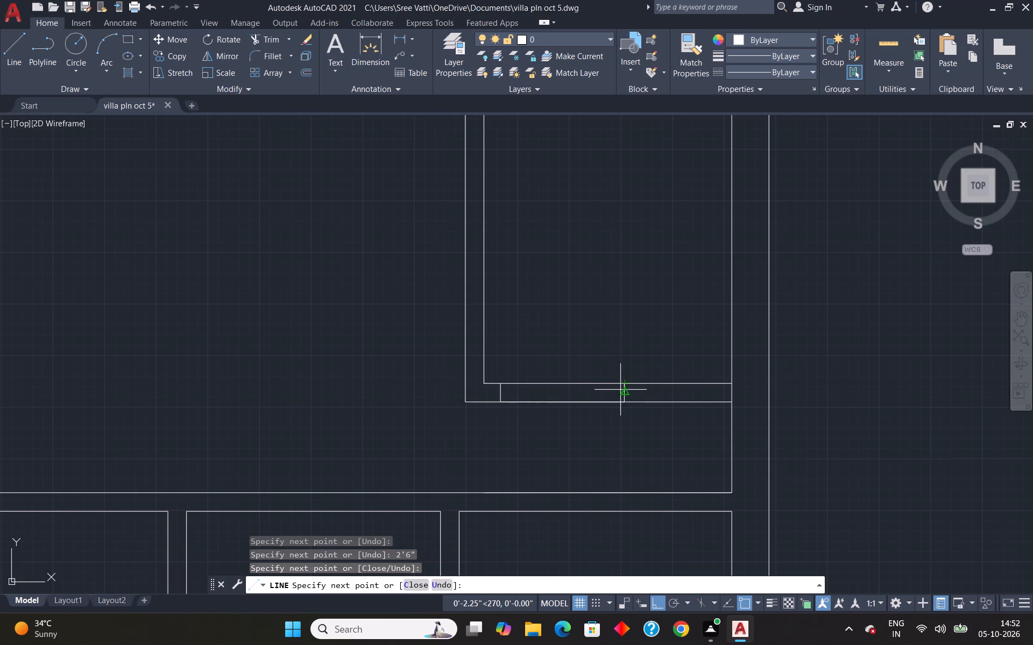
key(Escape)
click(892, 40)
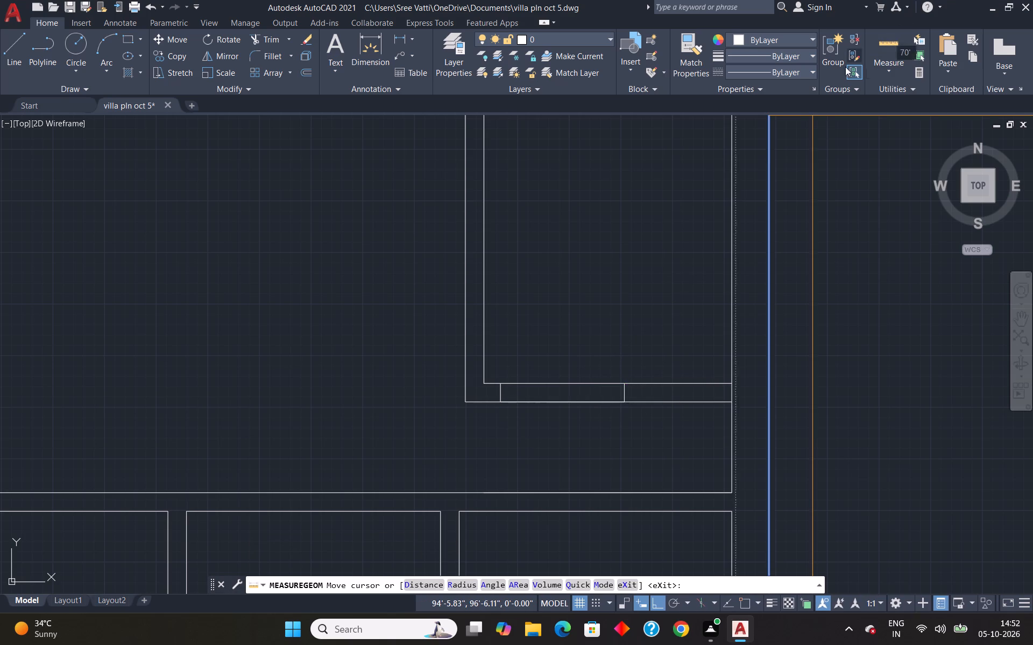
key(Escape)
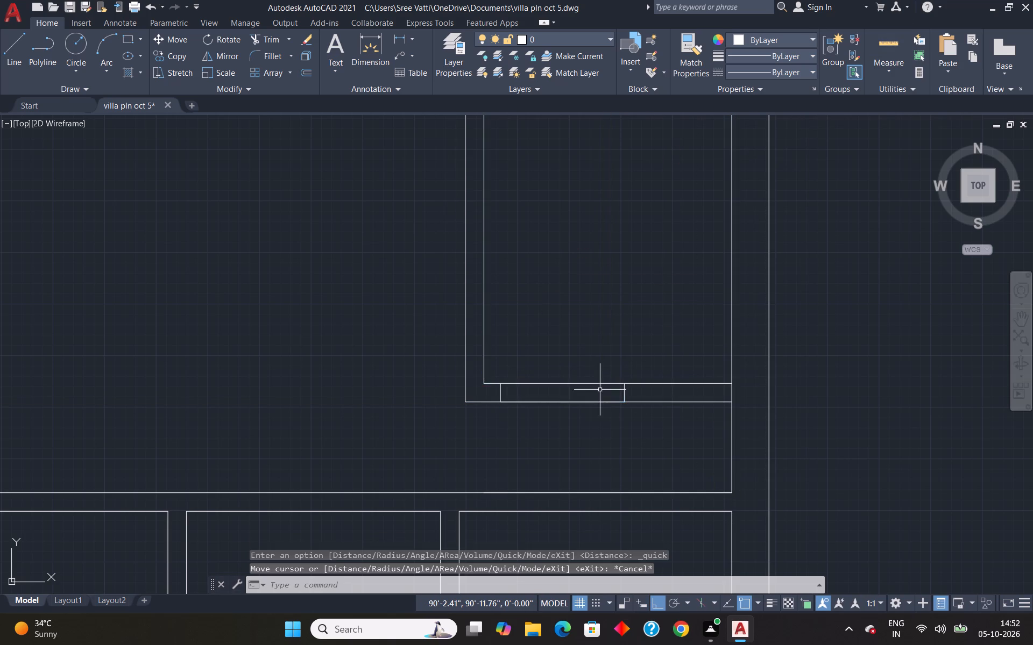
Measure the top wall stretch between the right upper middle room's door opening and the right outer wall.
scroll(643, 343, down, 4)
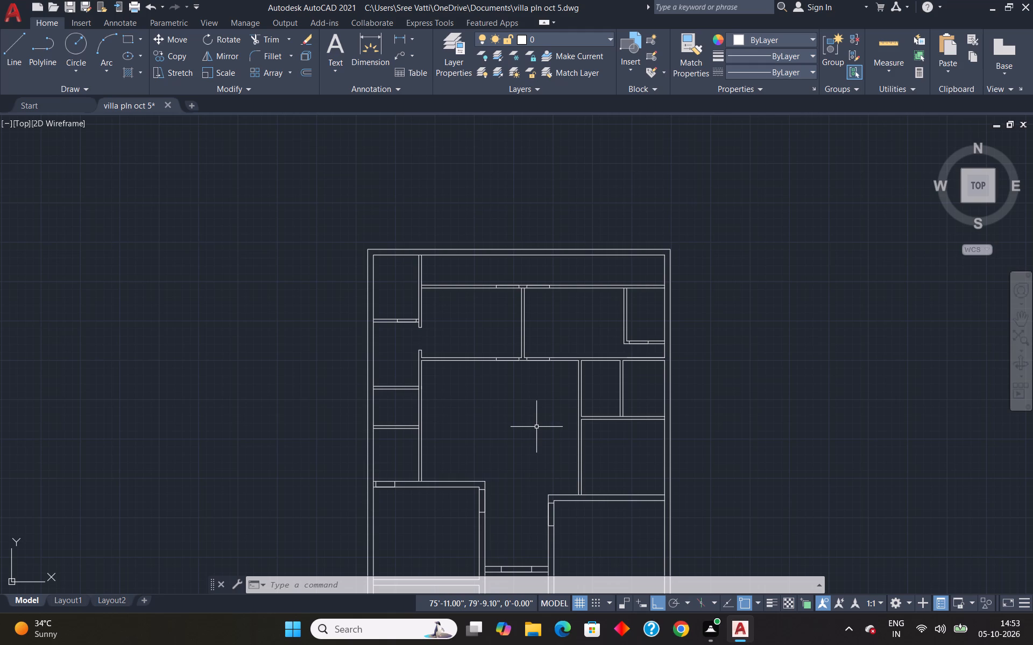
scroll(593, 268, up, 3)
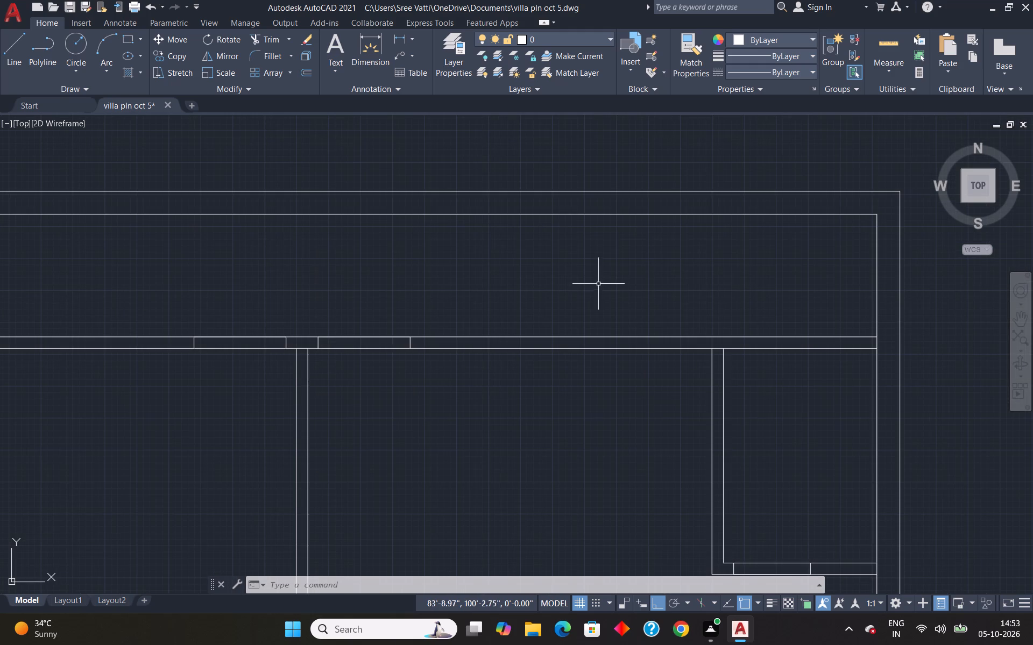
click(903, 46)
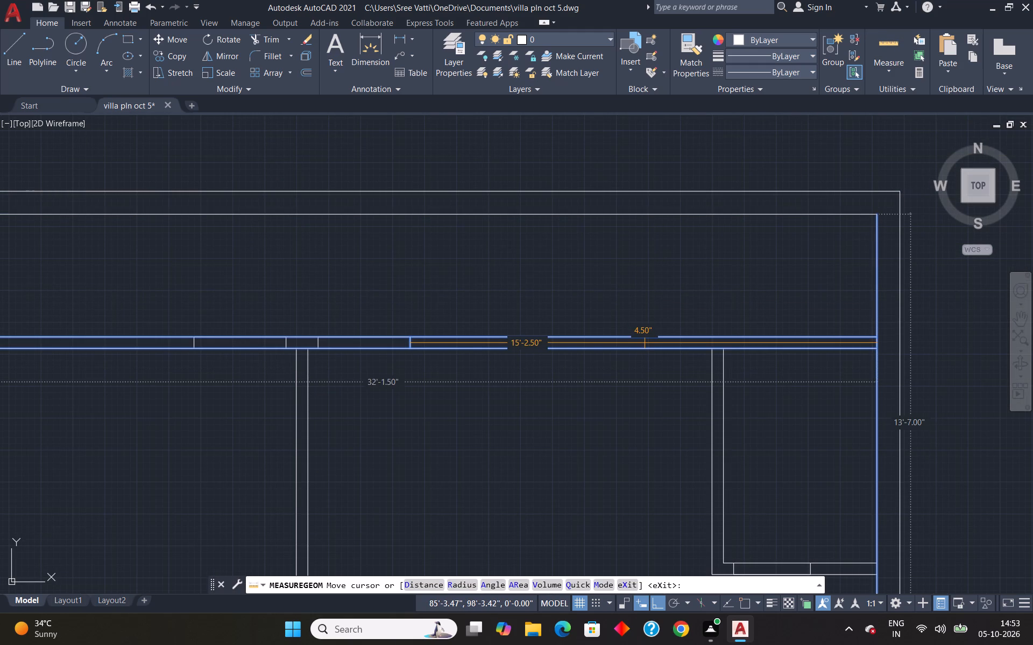
key(Escape)
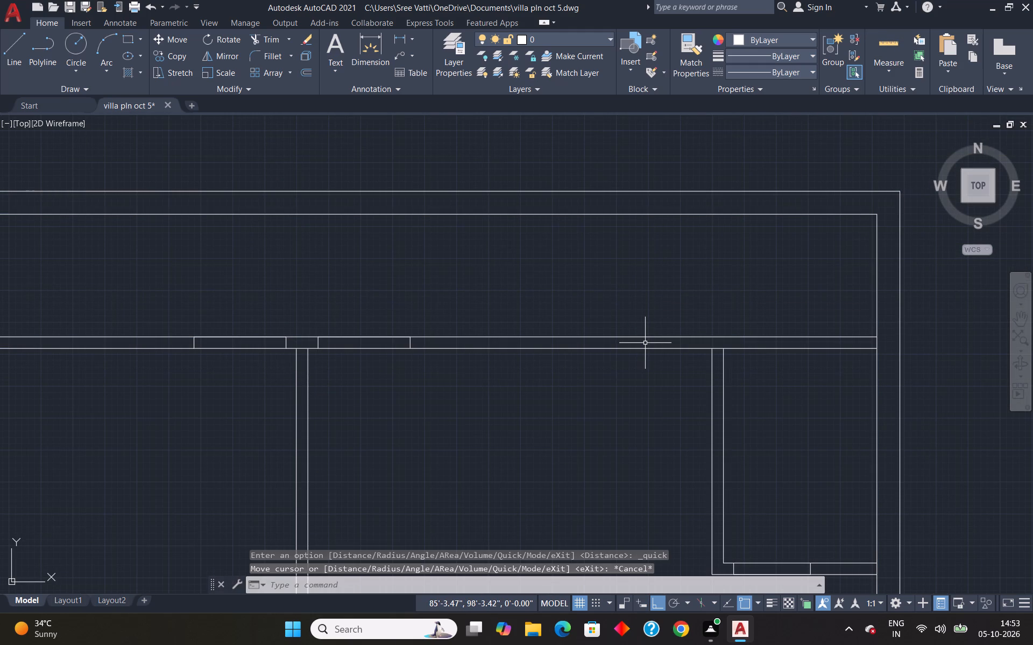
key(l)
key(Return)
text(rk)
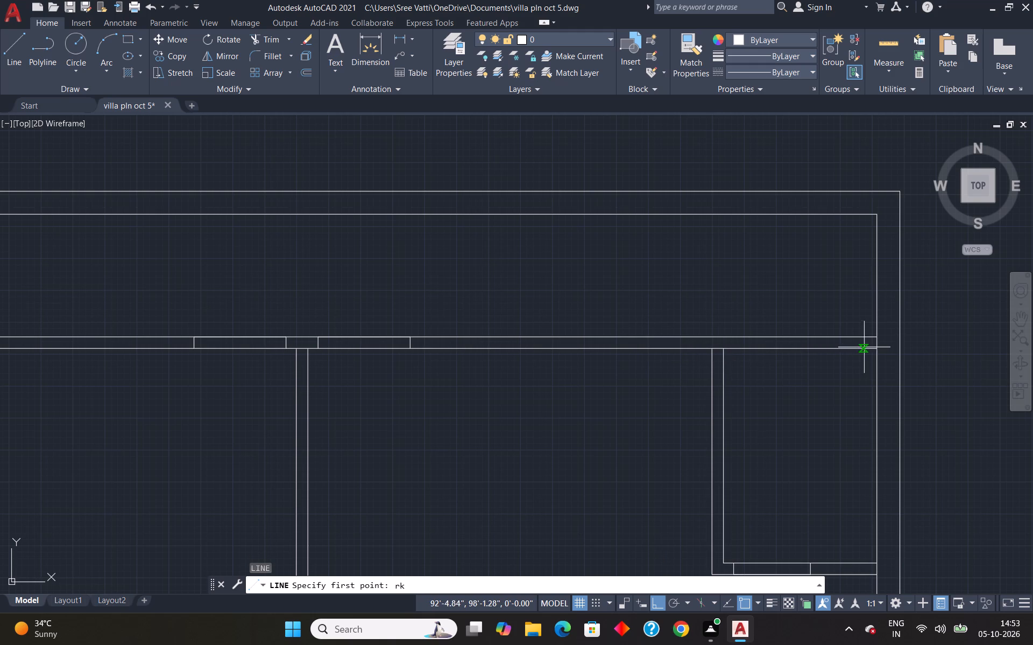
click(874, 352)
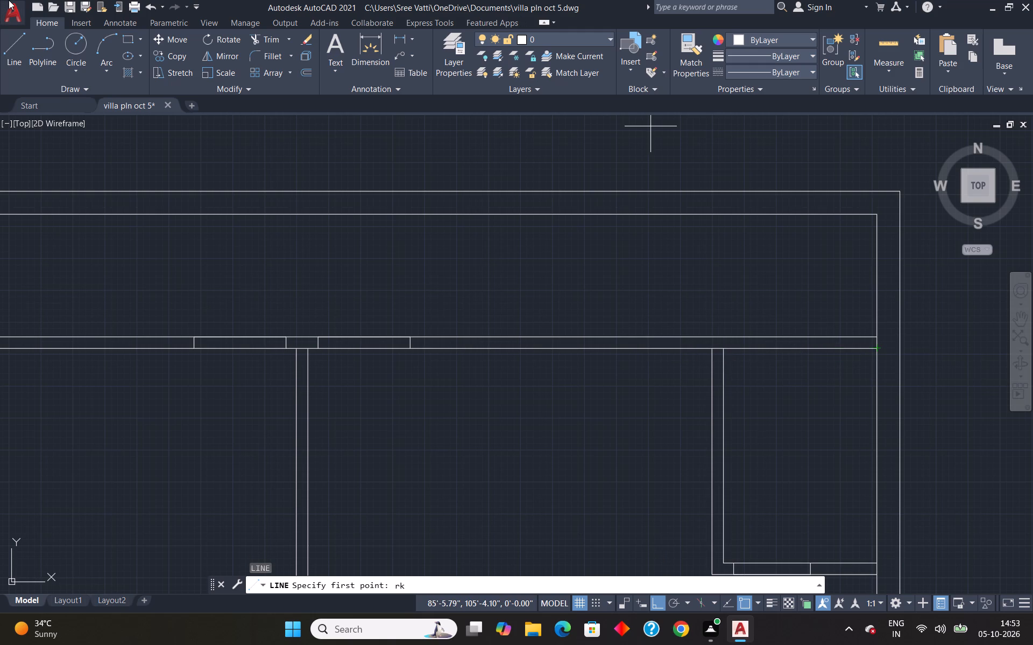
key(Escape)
Draw a 2' wide opening in the narrow upper right room's top wall, starting 2' left of its upper right inside corner.
key(l)
key(Return)
text(tk)
key(Return)
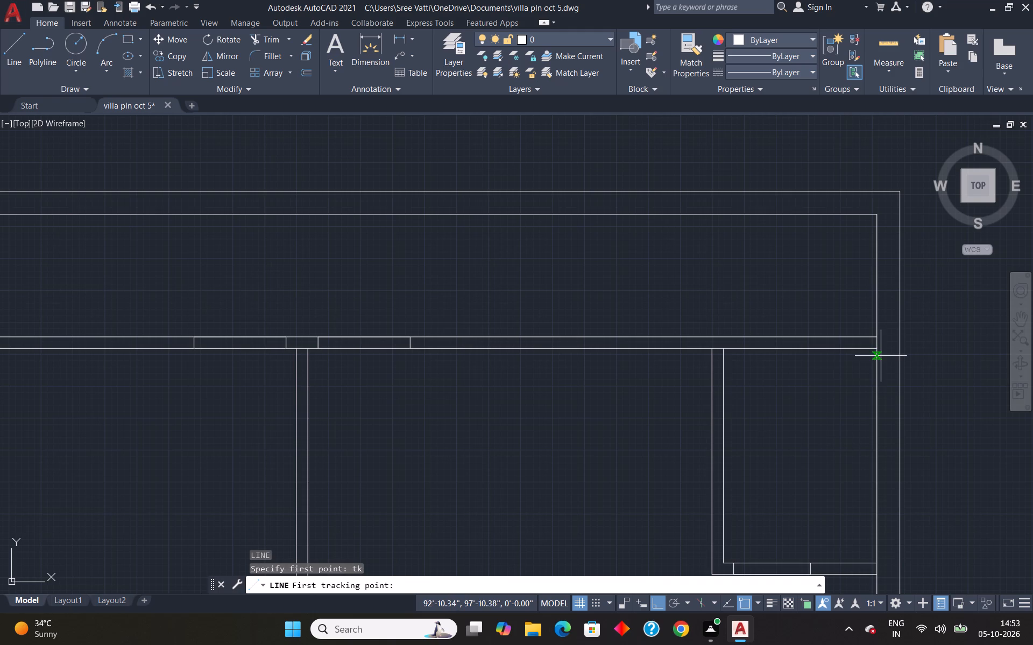
click(876, 350)
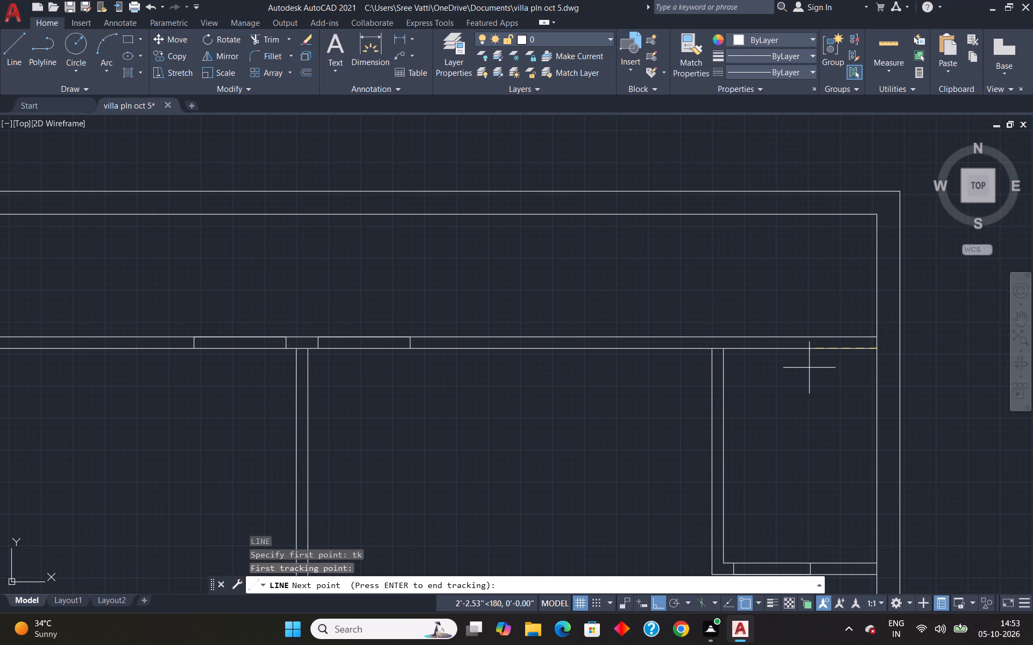
text(2')
key(Return)
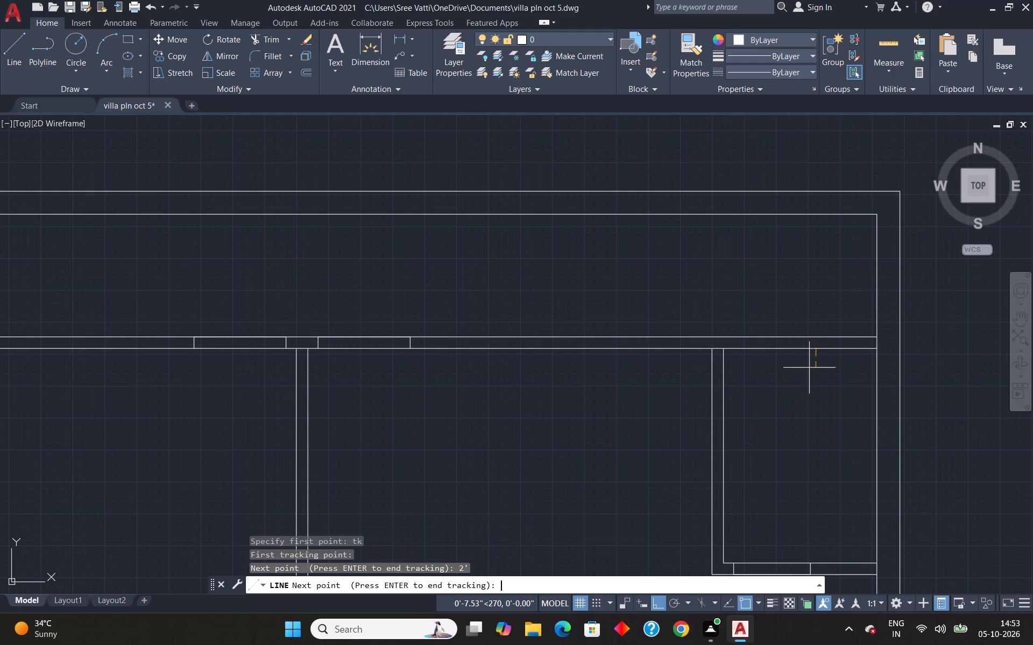
key(Return)
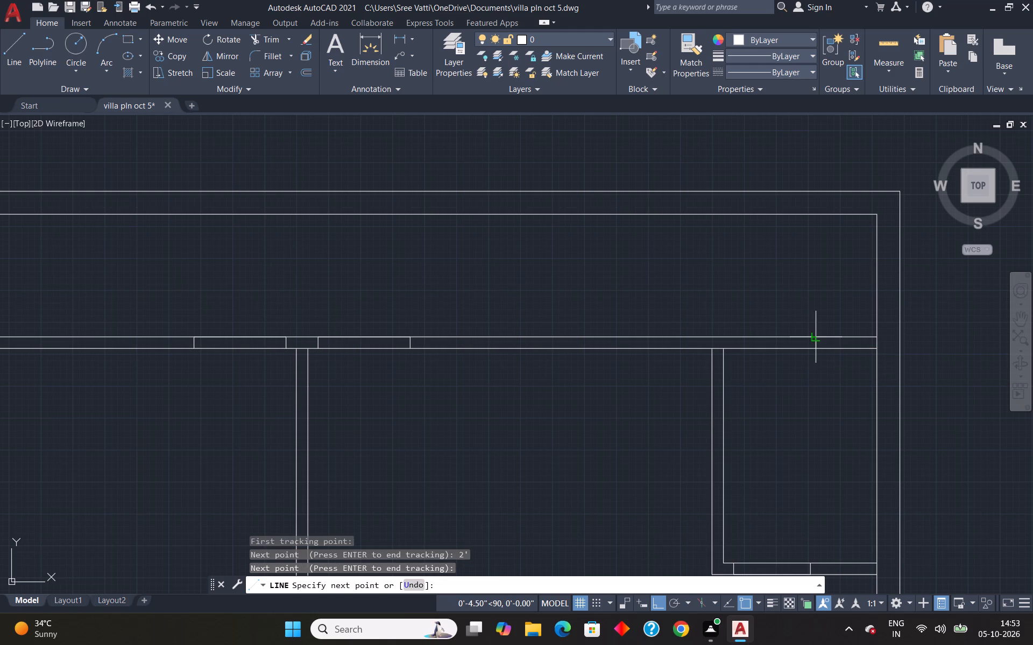
click(819, 335)
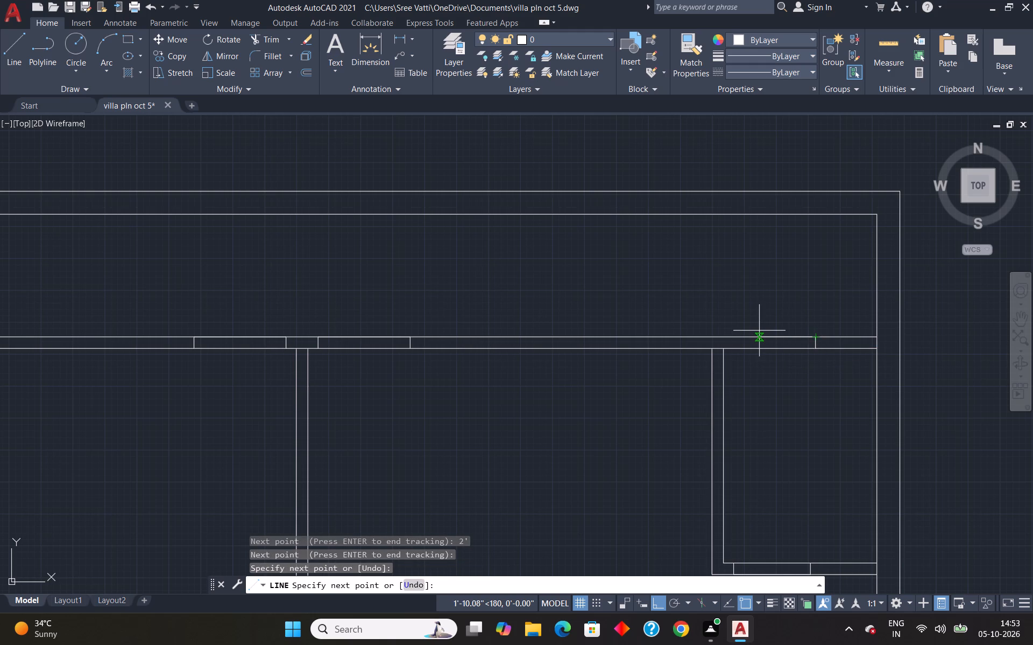
text(2')
key(Return)
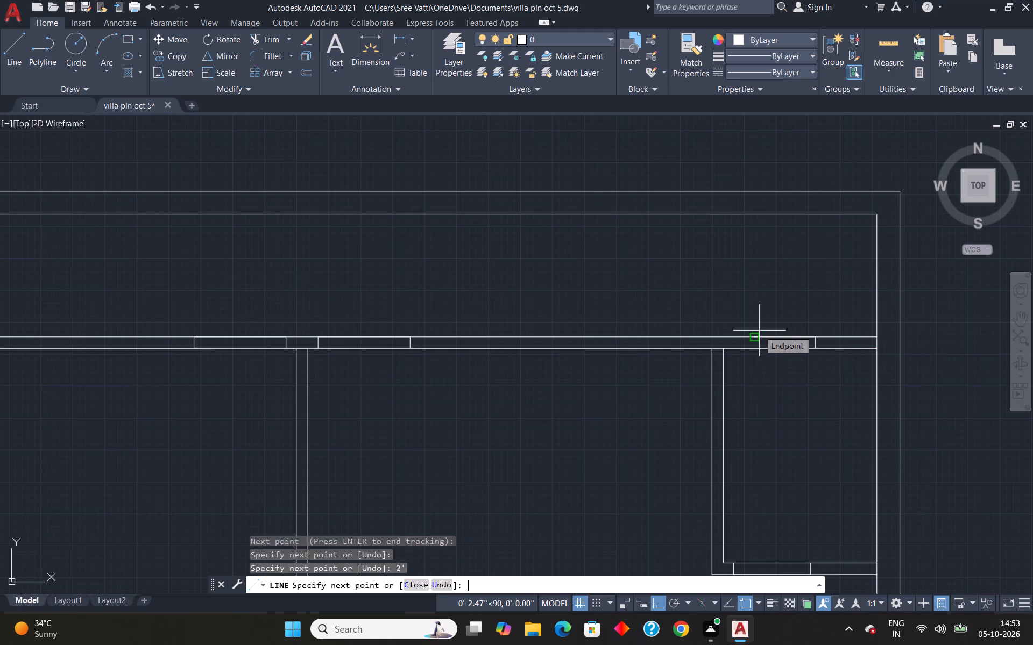
click(757, 350)
key(Escape)
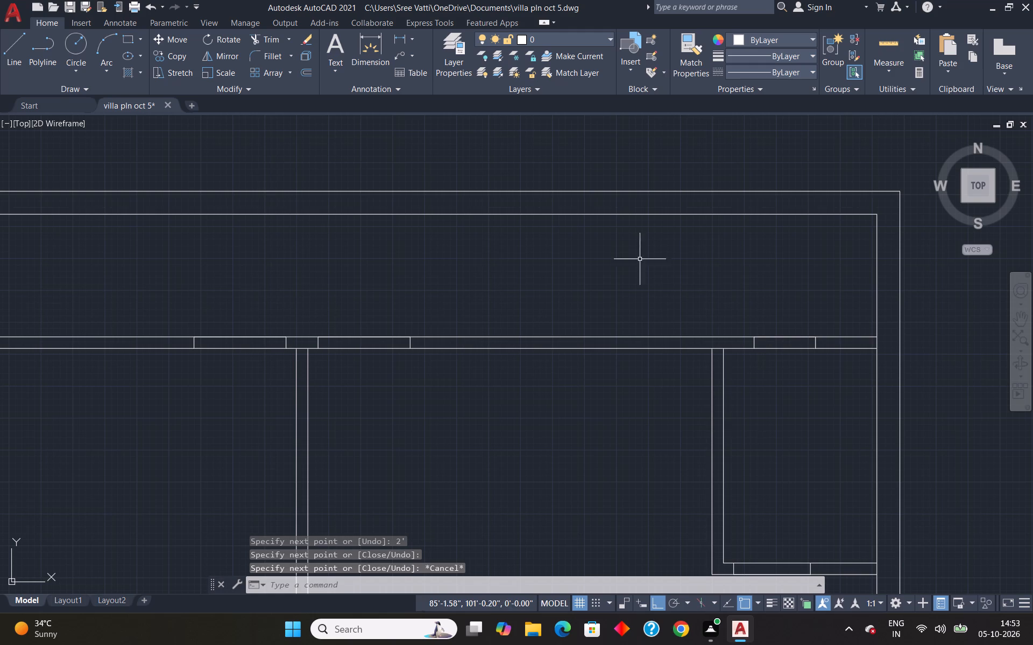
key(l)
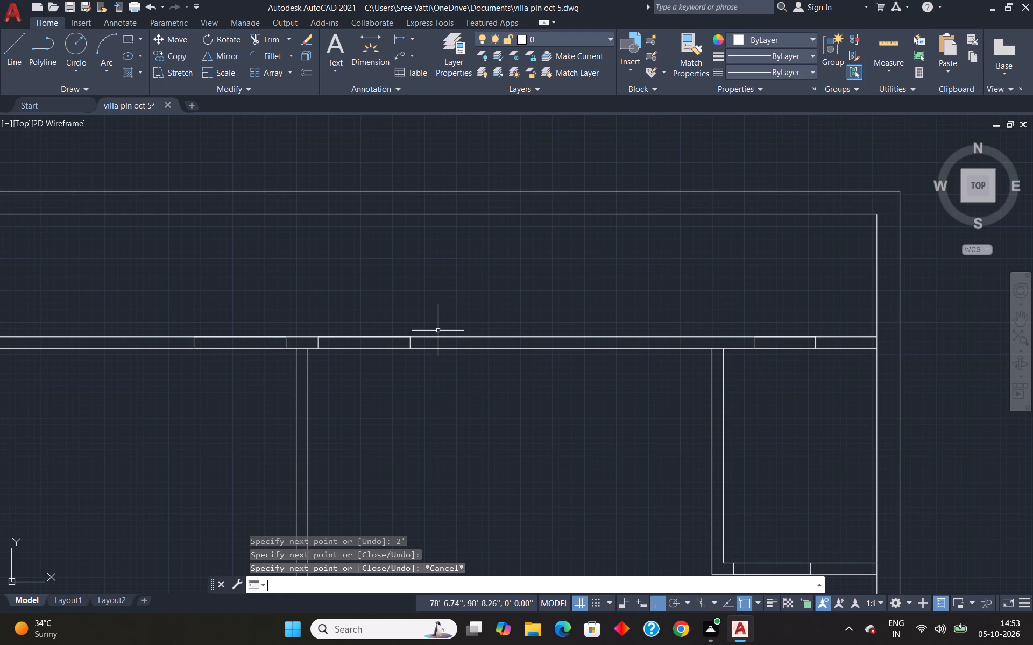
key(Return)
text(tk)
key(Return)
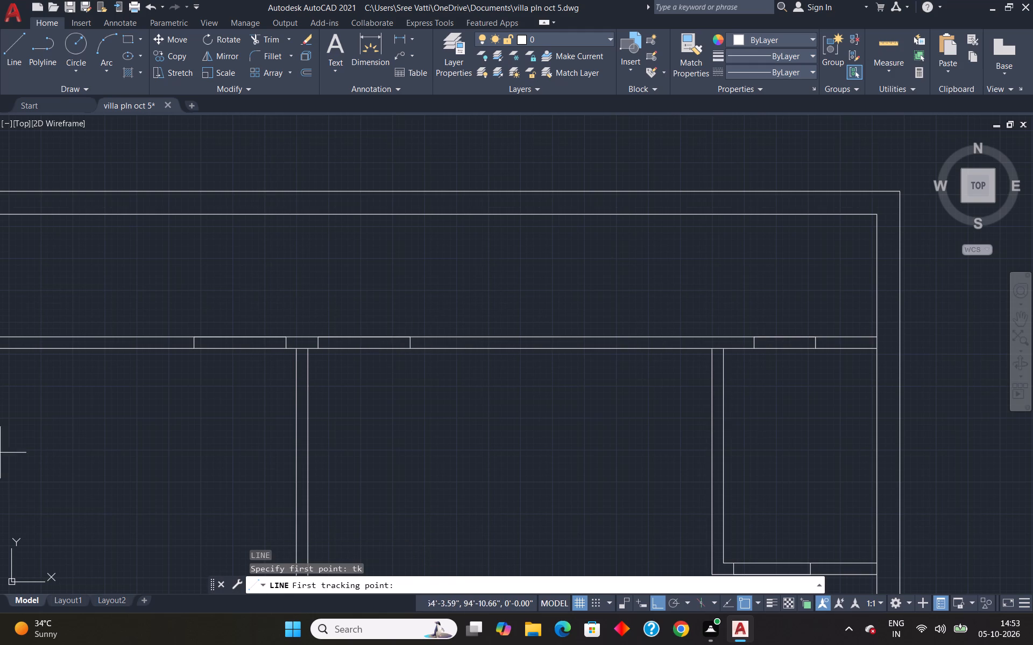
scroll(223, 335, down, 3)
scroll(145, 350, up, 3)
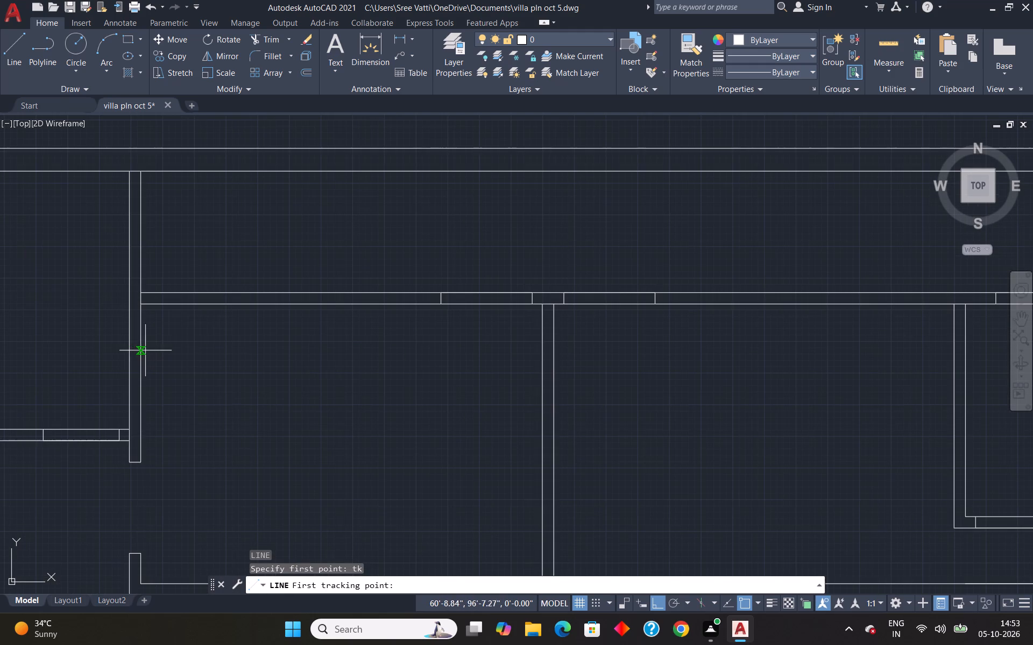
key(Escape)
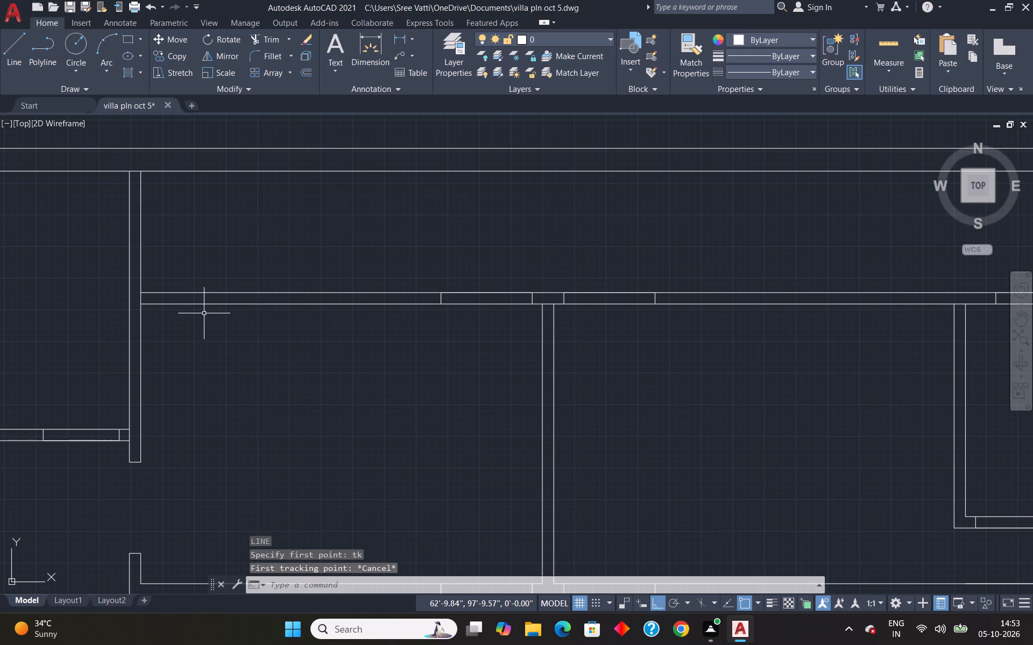
Measure the left upper middle room's top wall and draw a 4' wide opening in it, starting 2'11" right of its upper left inside corner.
click(890, 45)
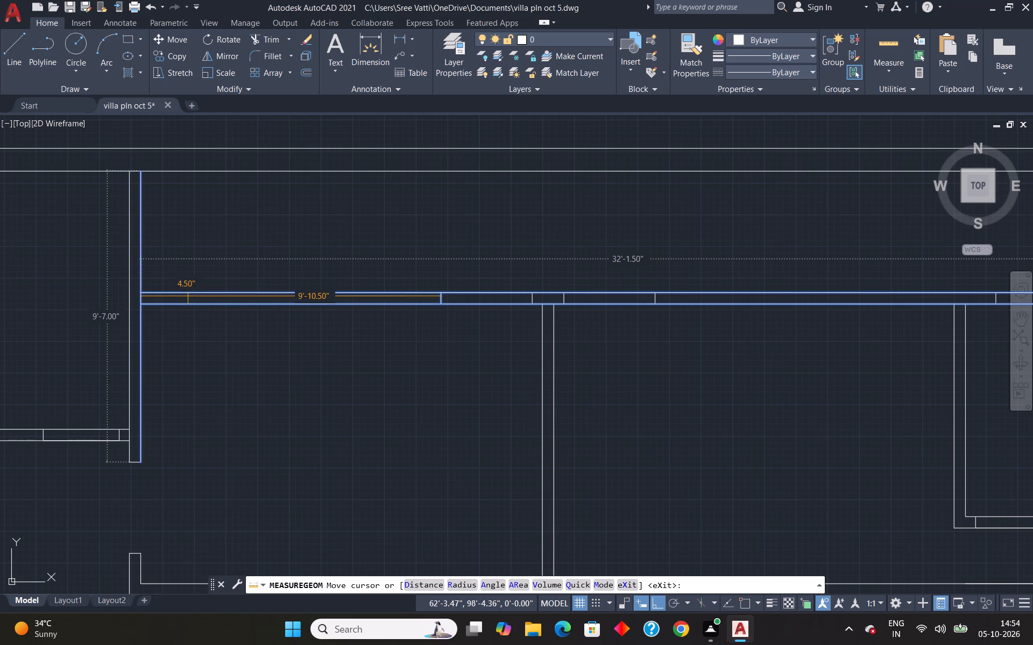
key(Escape)
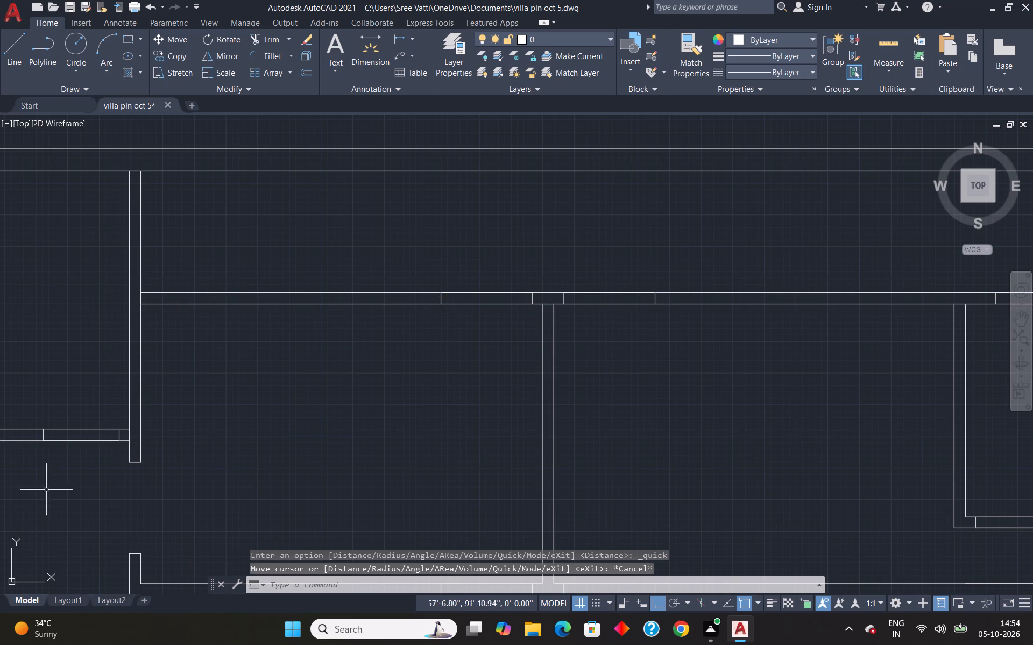
key(l)
key(Return)
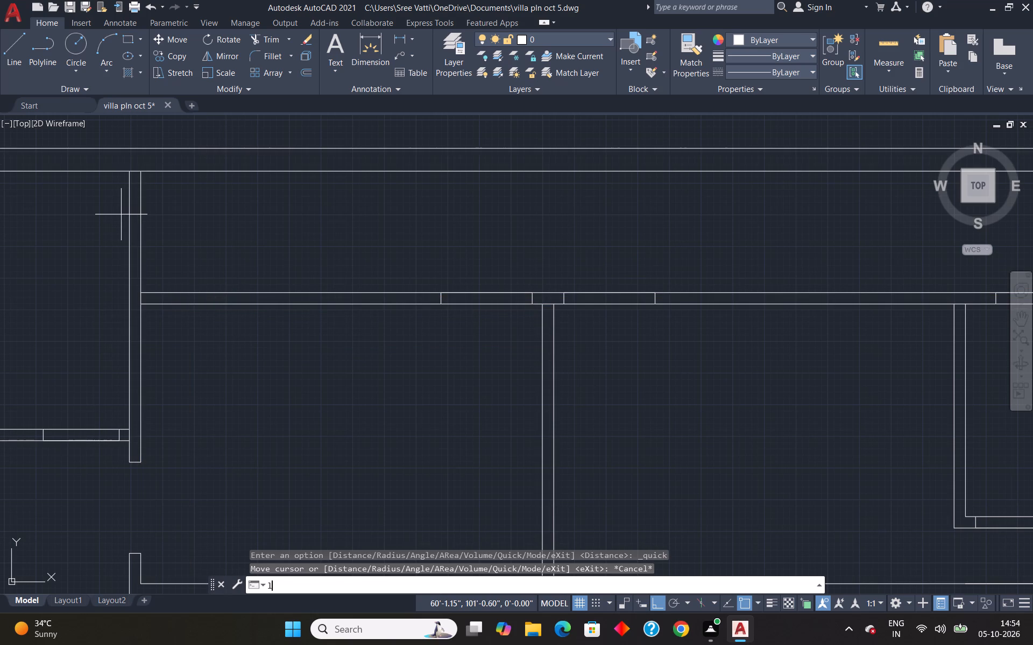
text(tk)
key(Return)
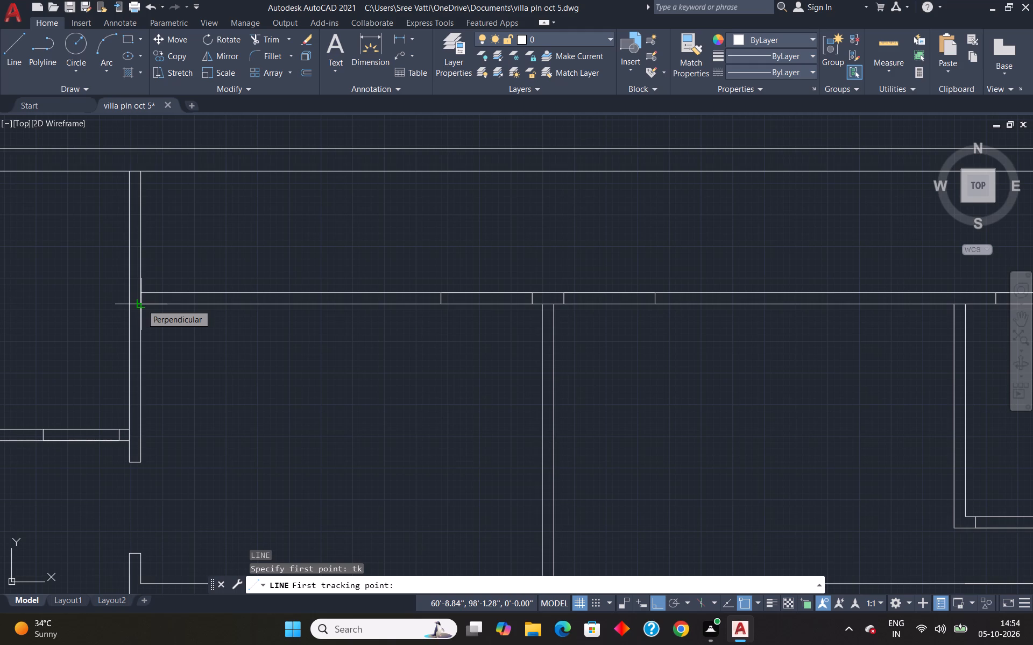
click(141, 304)
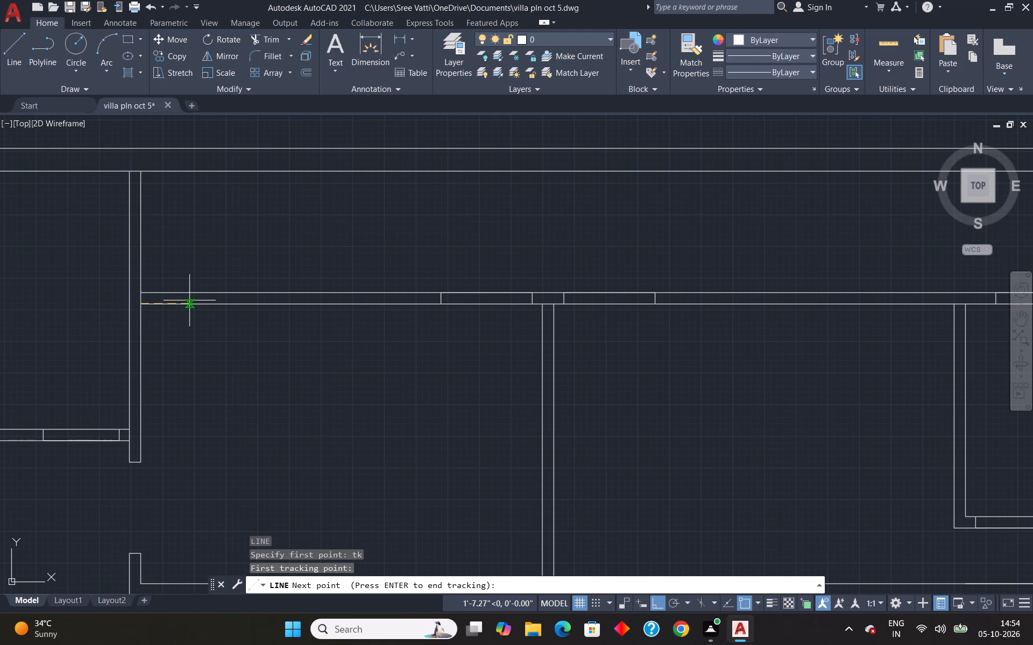
text(2'11")
key(Return)
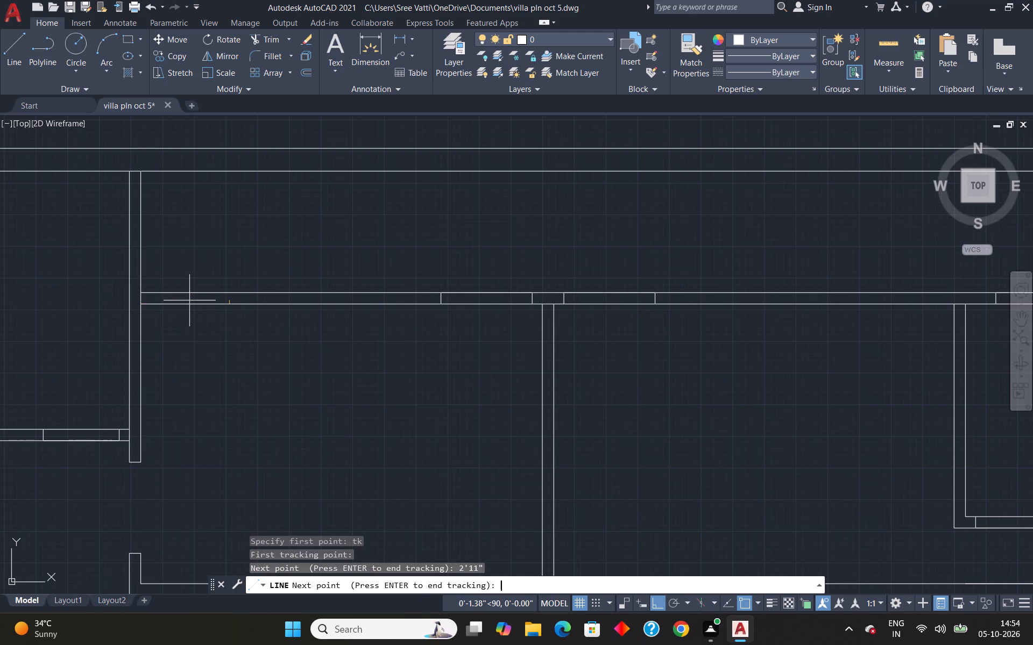
key(Return)
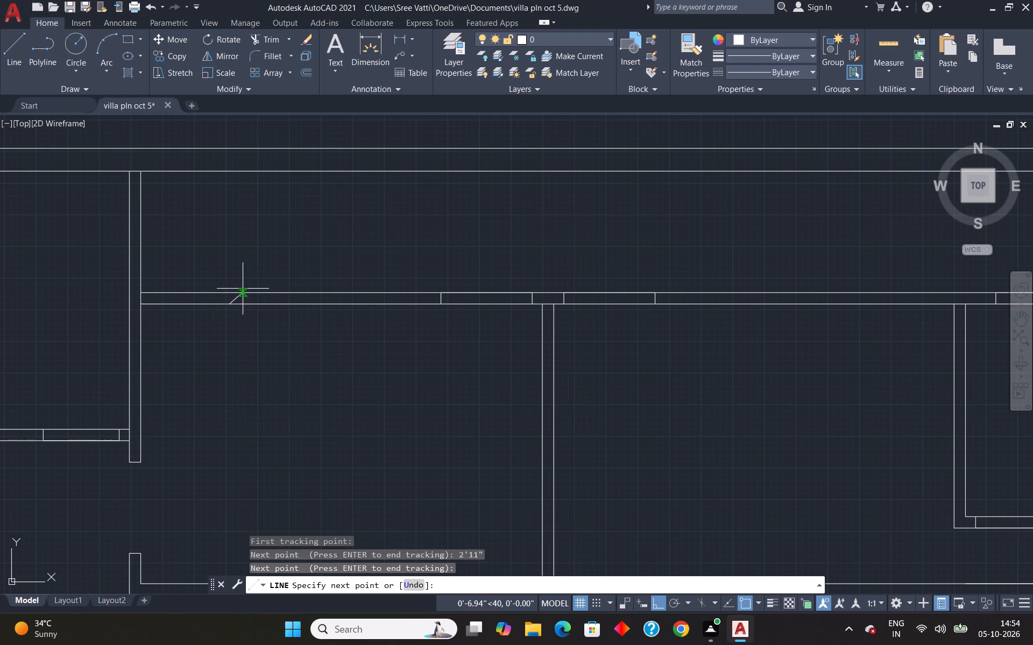
click(228, 294)
text(4')
key(Return)
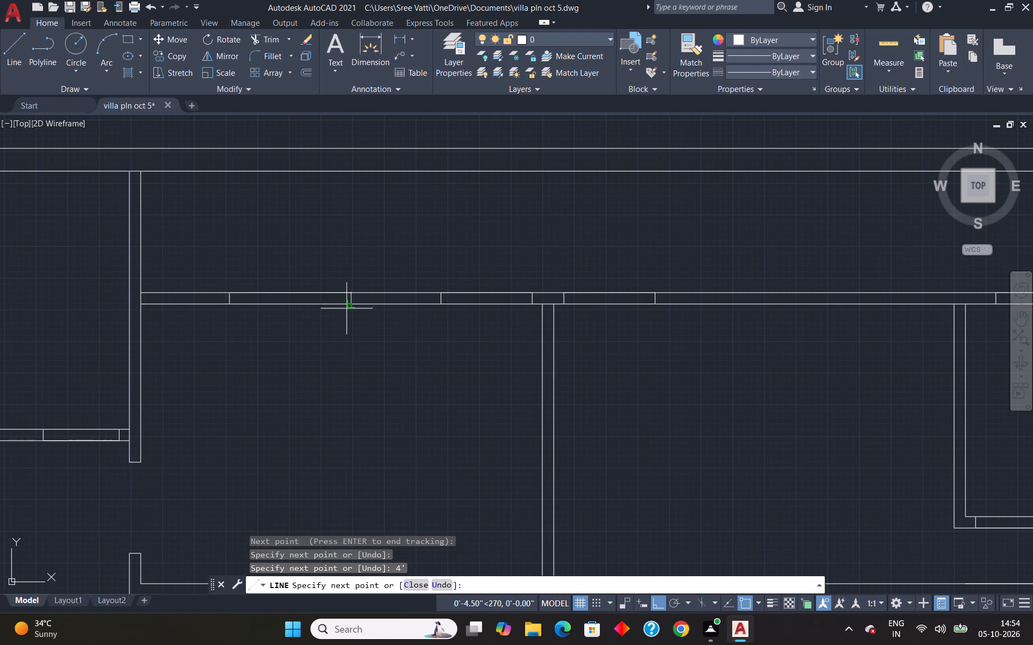
click(349, 305)
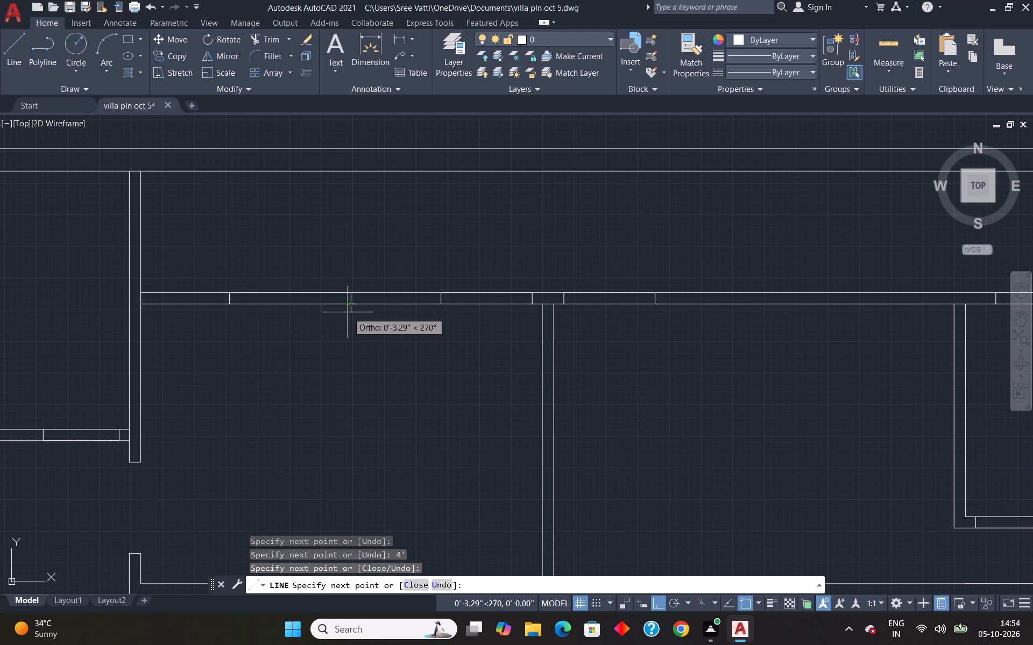
key(Escape)
Draw a 4' wide opening in the right upper middle room's top wall, starting 2'6" right of the existing door opening.
scroll(319, 303, down, 3)
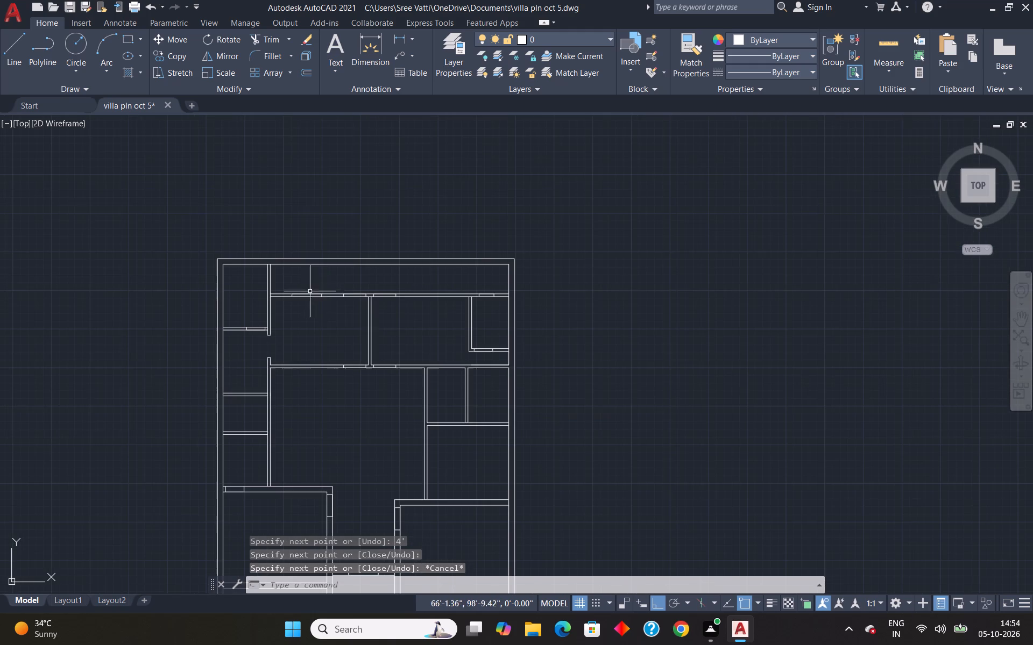
scroll(428, 287, up, 2)
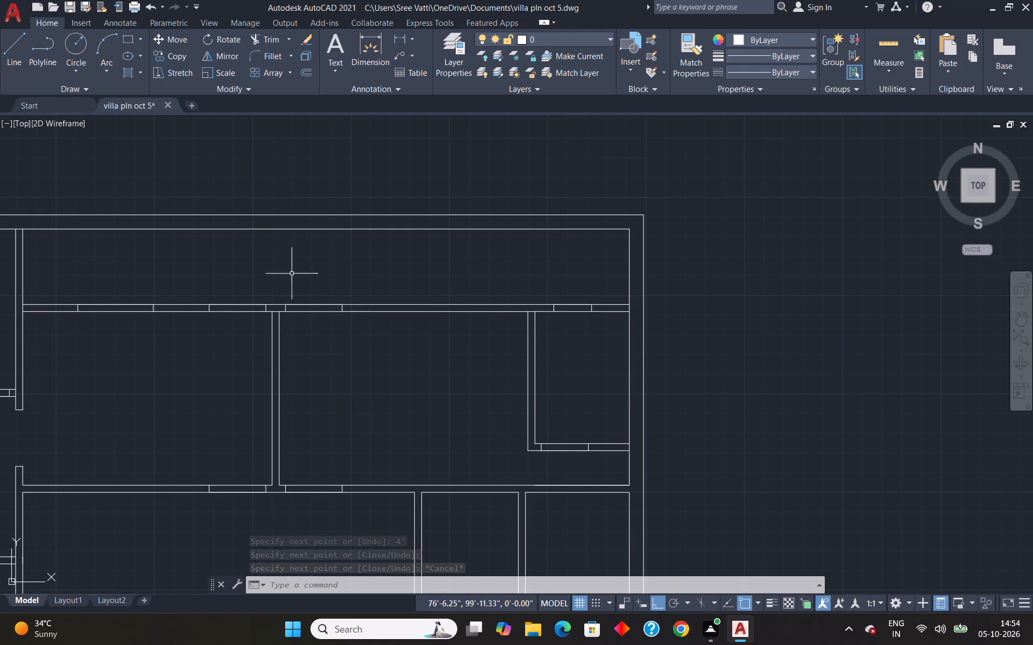
scroll(340, 297, up, 1)
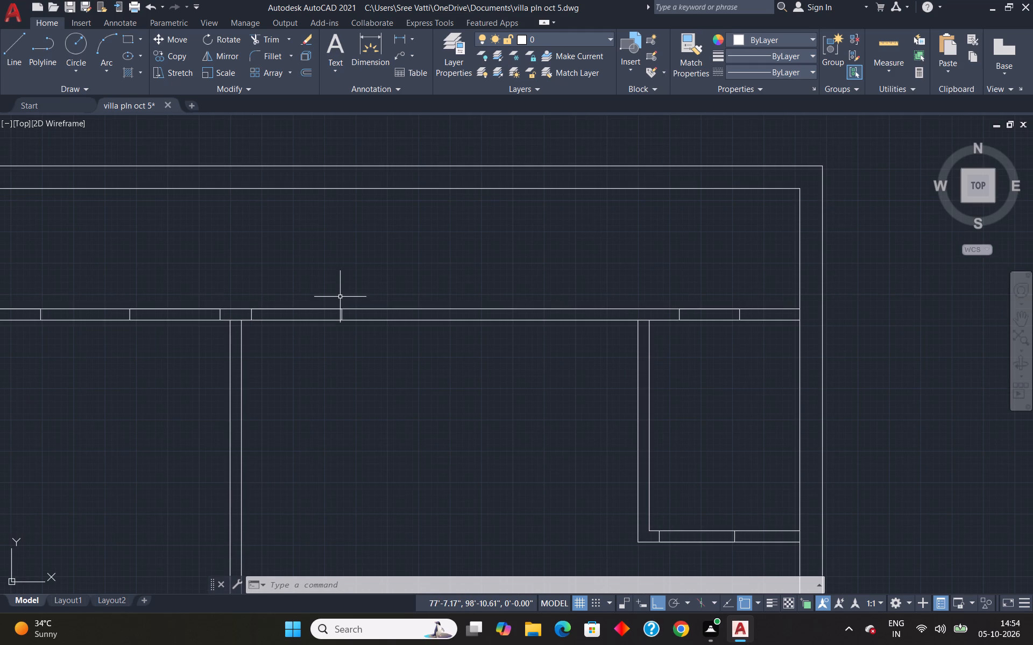
key(l)
key(Return)
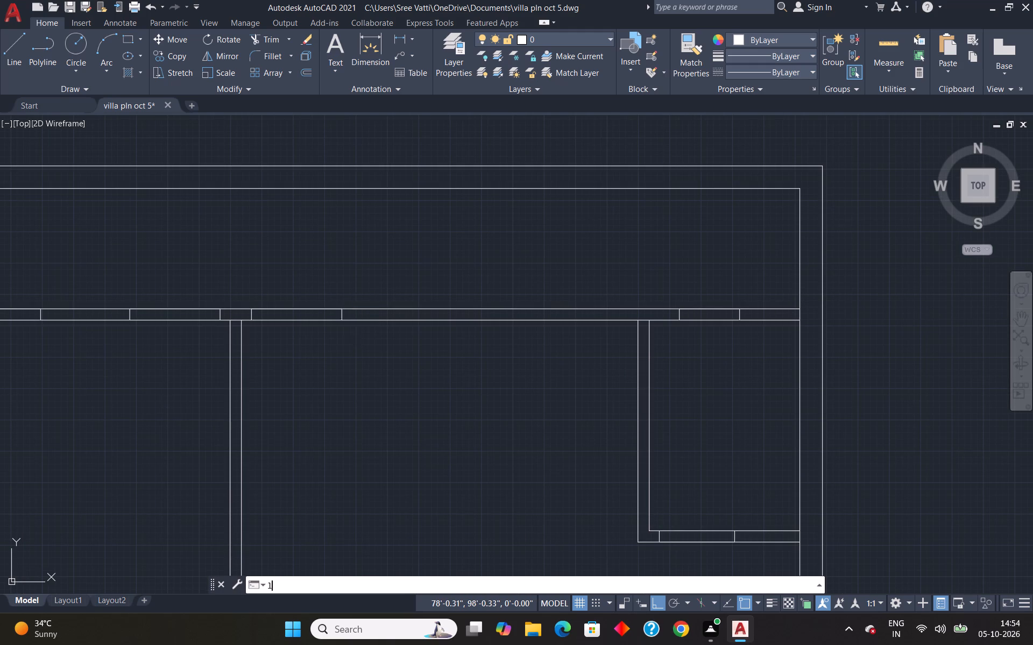
text(tk)
key(Return)
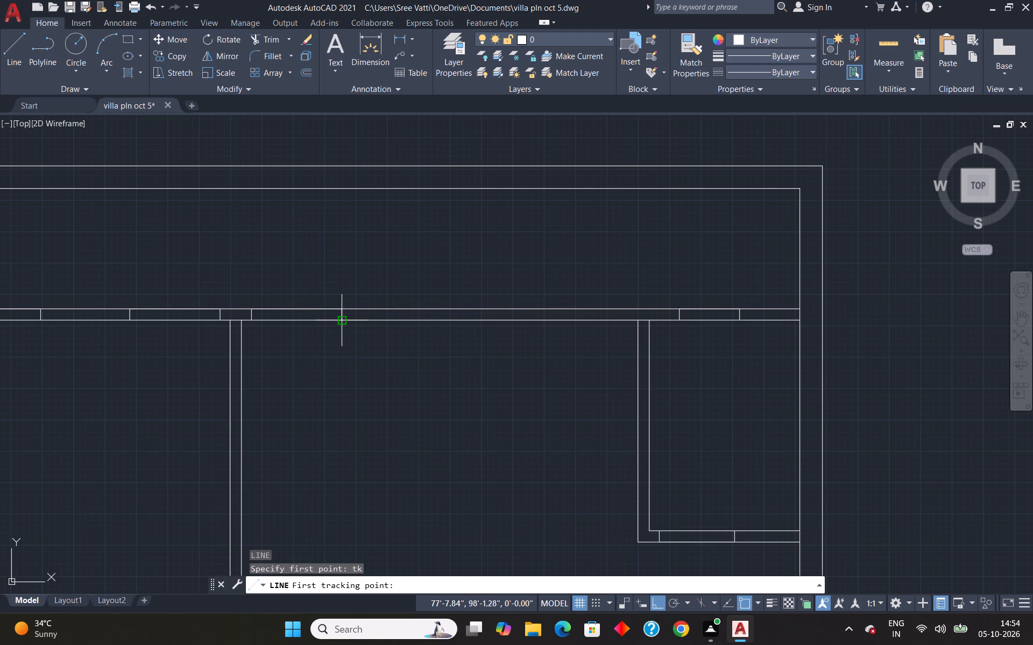
click(345, 320)
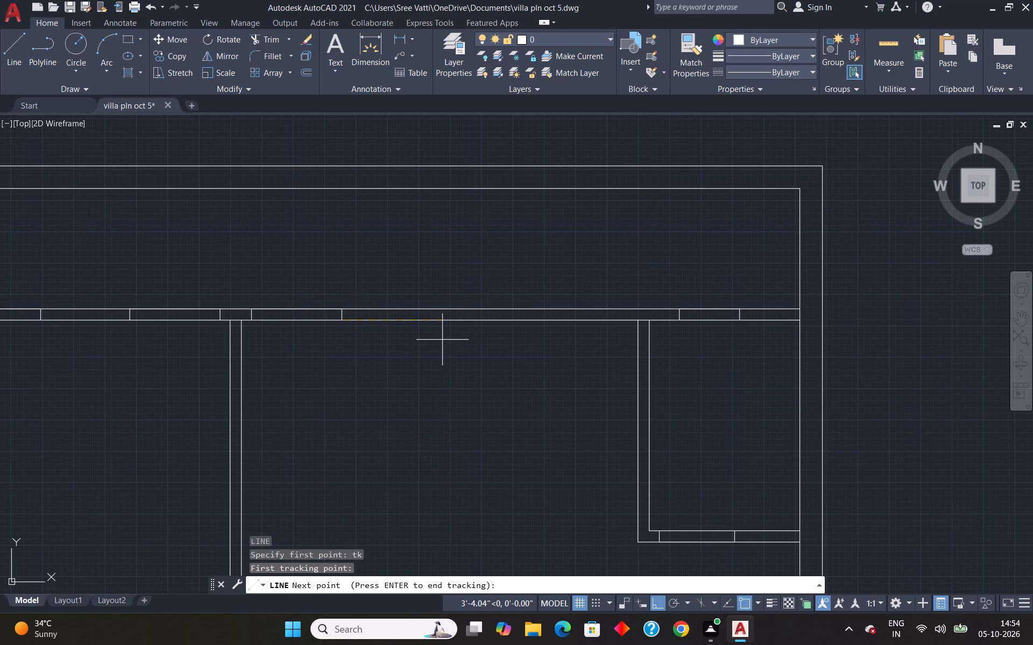
key(2)
text('6")
key(Return)
key(Return)
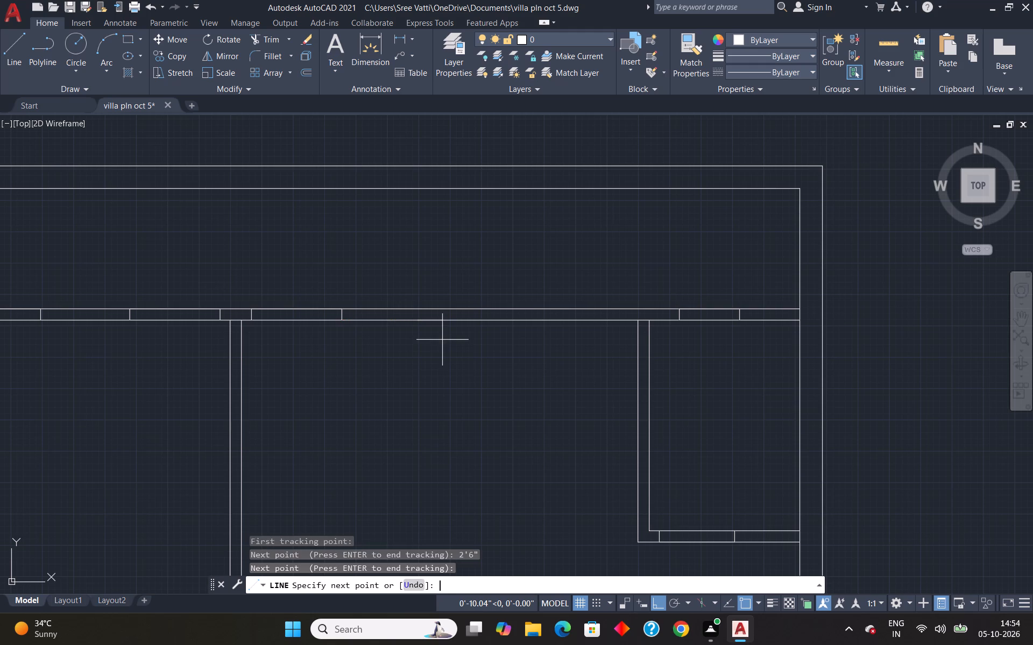
click(416, 307)
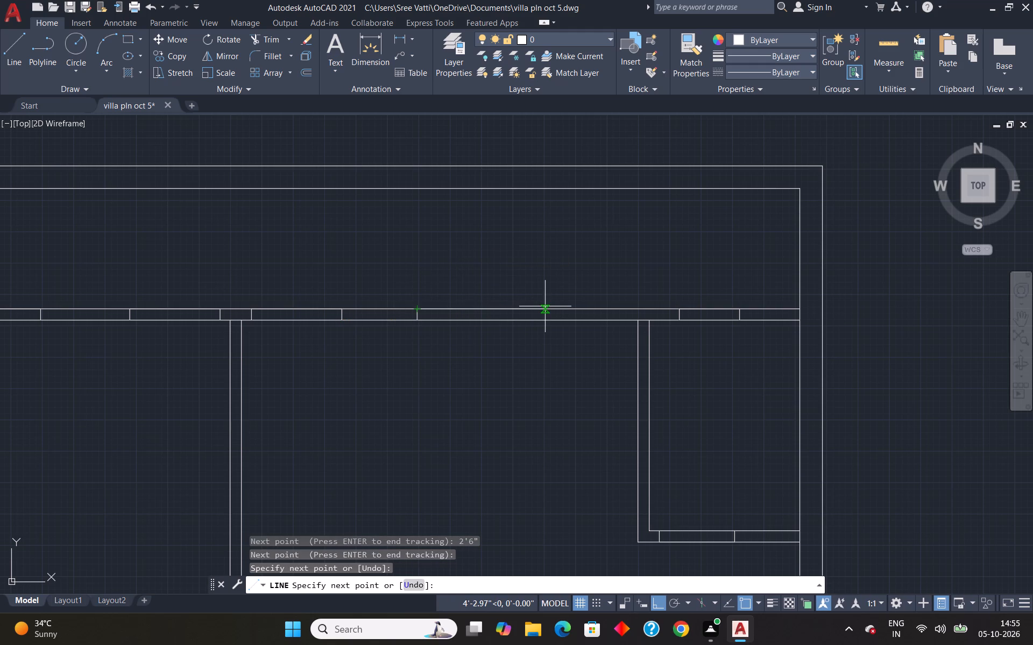
key(2)
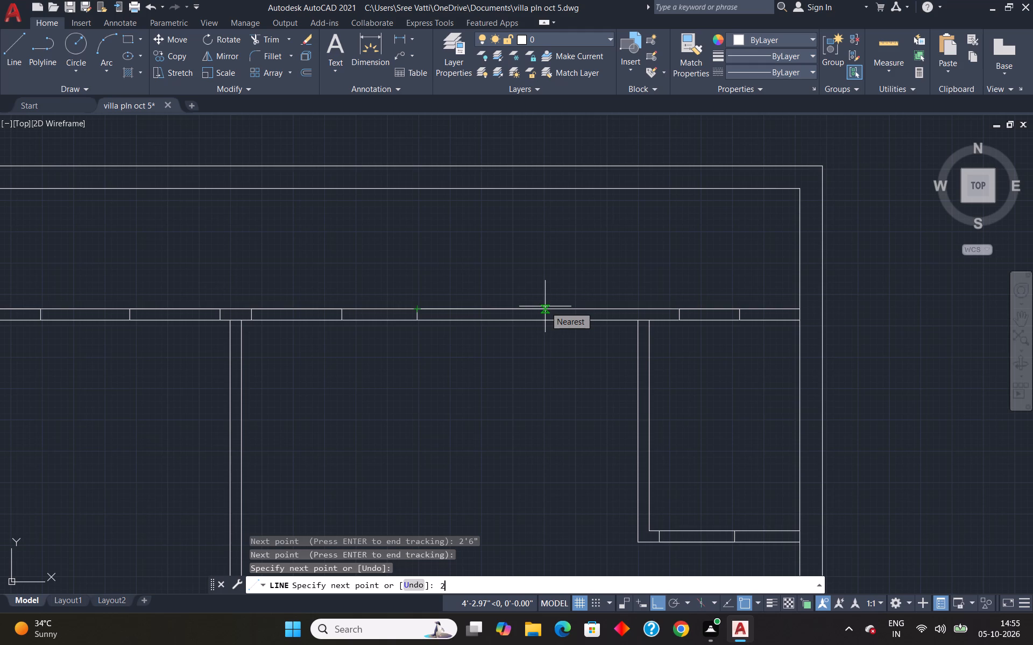
key(BackSpace)
text(4')
key(Return)
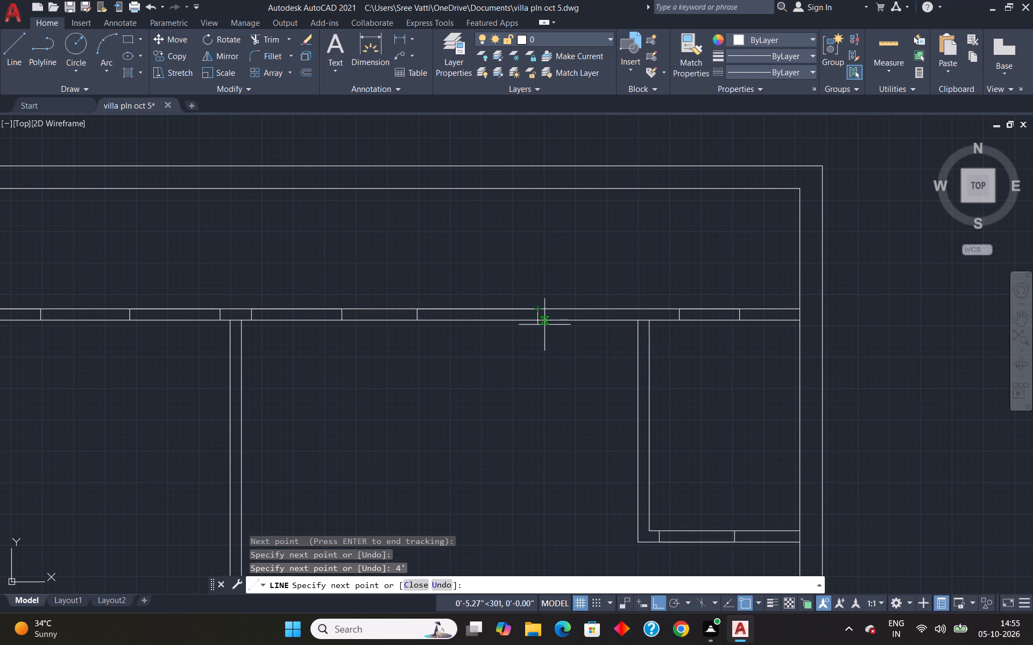
click(542, 321)
key(Escape)
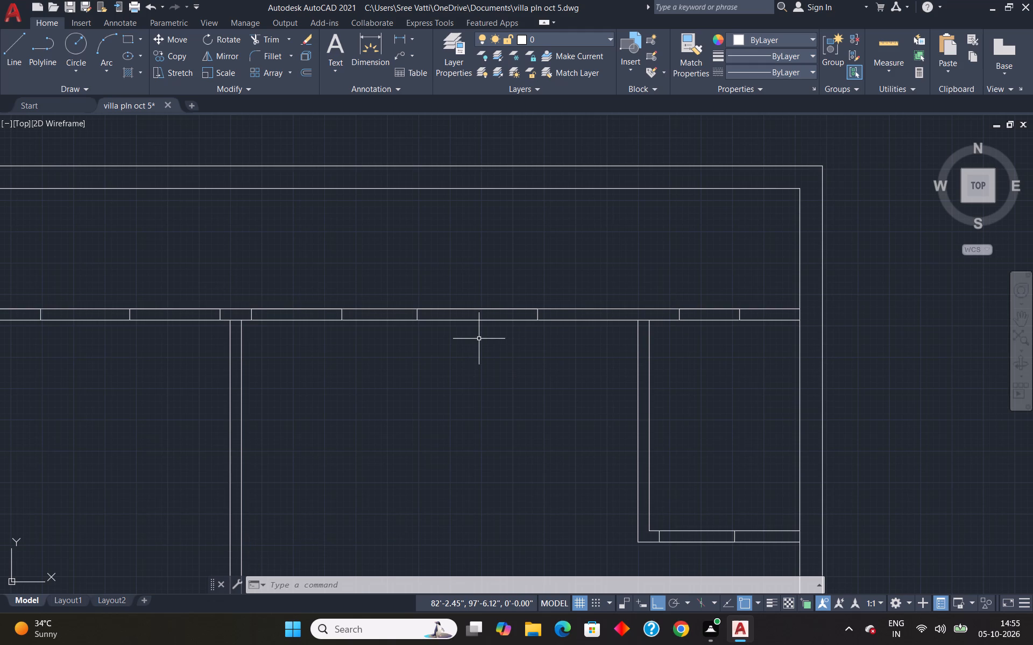
Place one Door - Metric and one Window - Metric sample block in the empty space right of the floor plan.
scroll(501, 290, down, 4)
scroll(420, 338, up, 1)
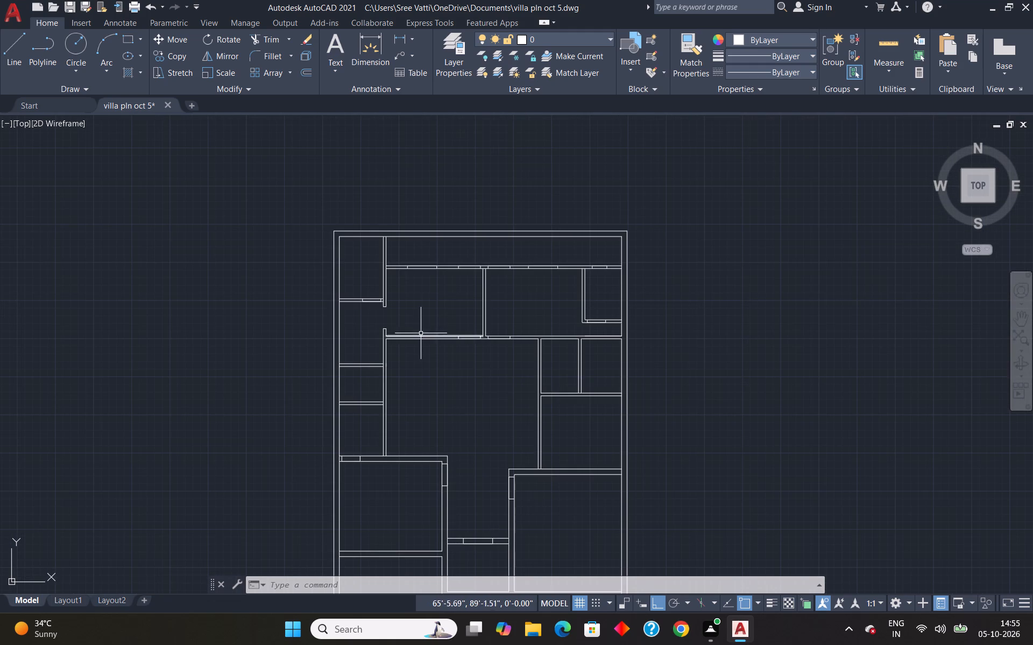
scroll(397, 304, down, 2)
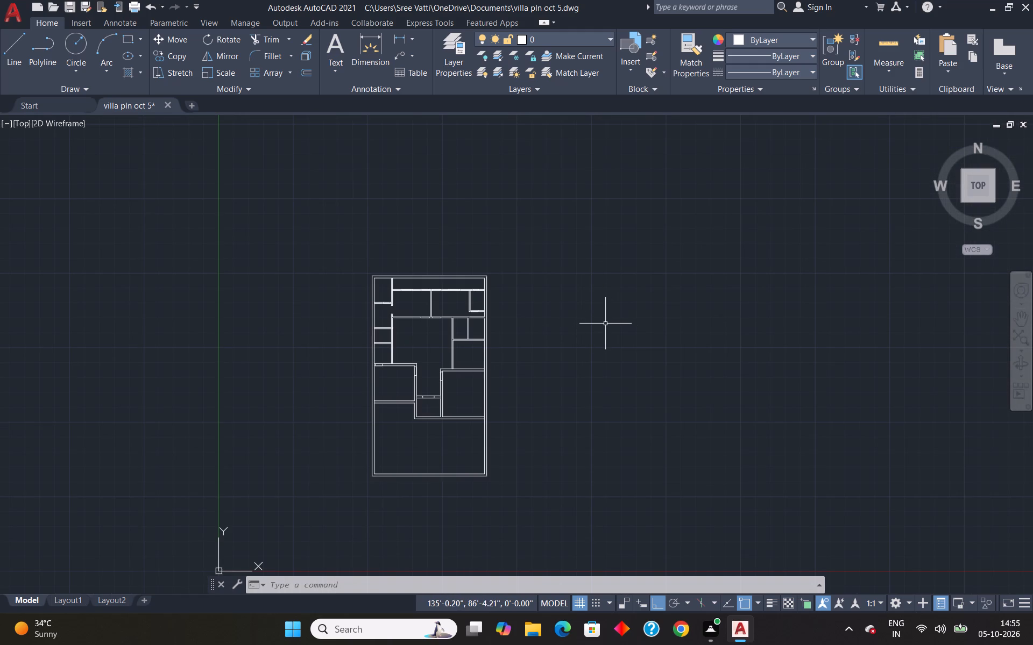
key(t)
key(p)
key(Return)
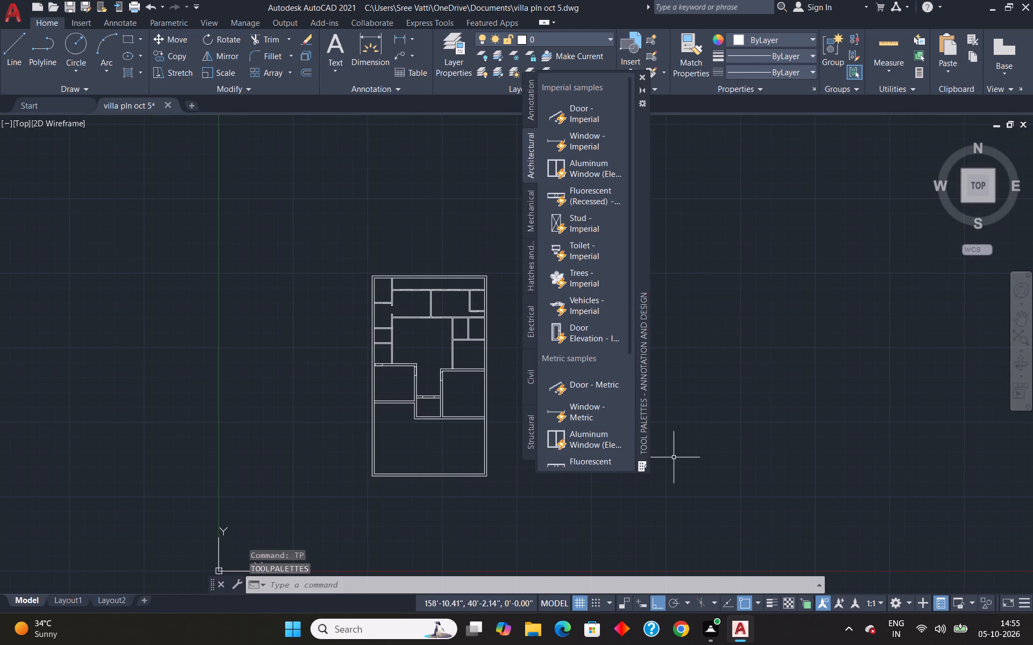
drag(595, 383, 791, 379)
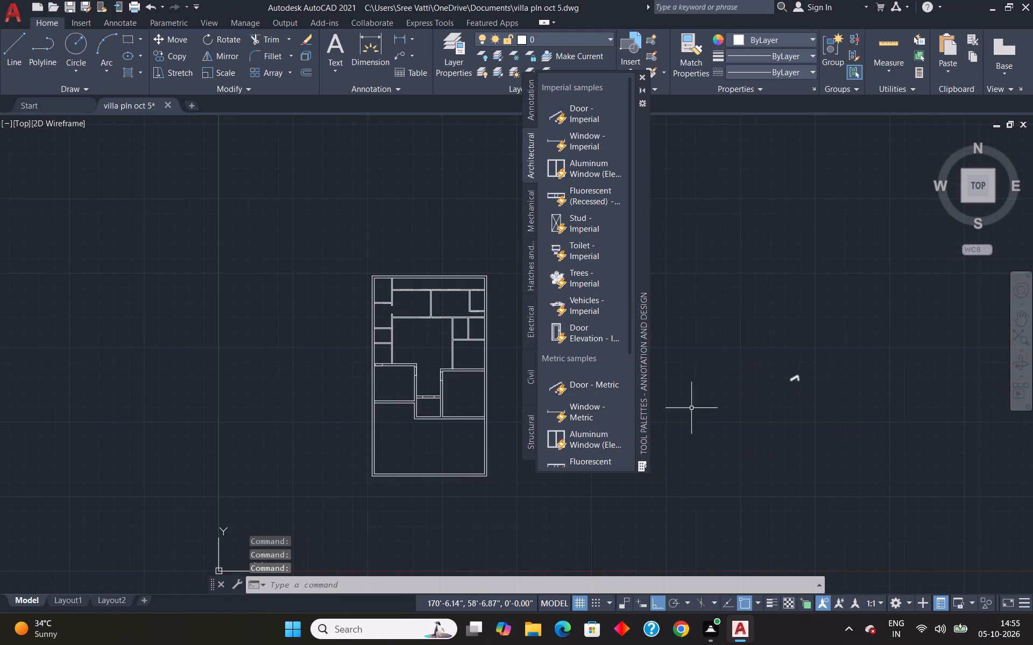
drag(583, 415, 727, 413)
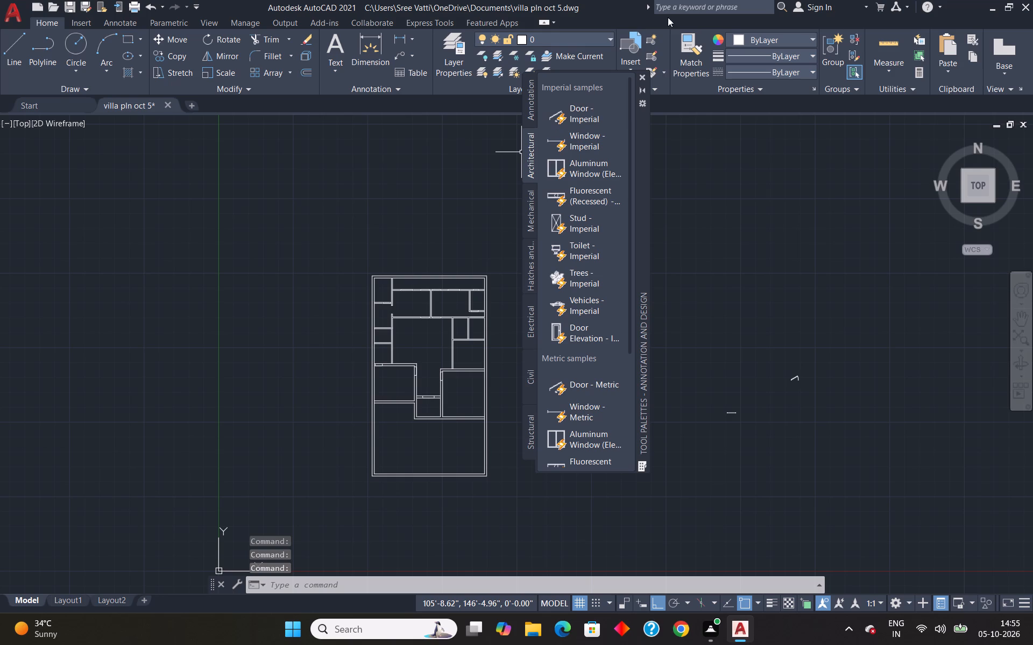
click(645, 75)
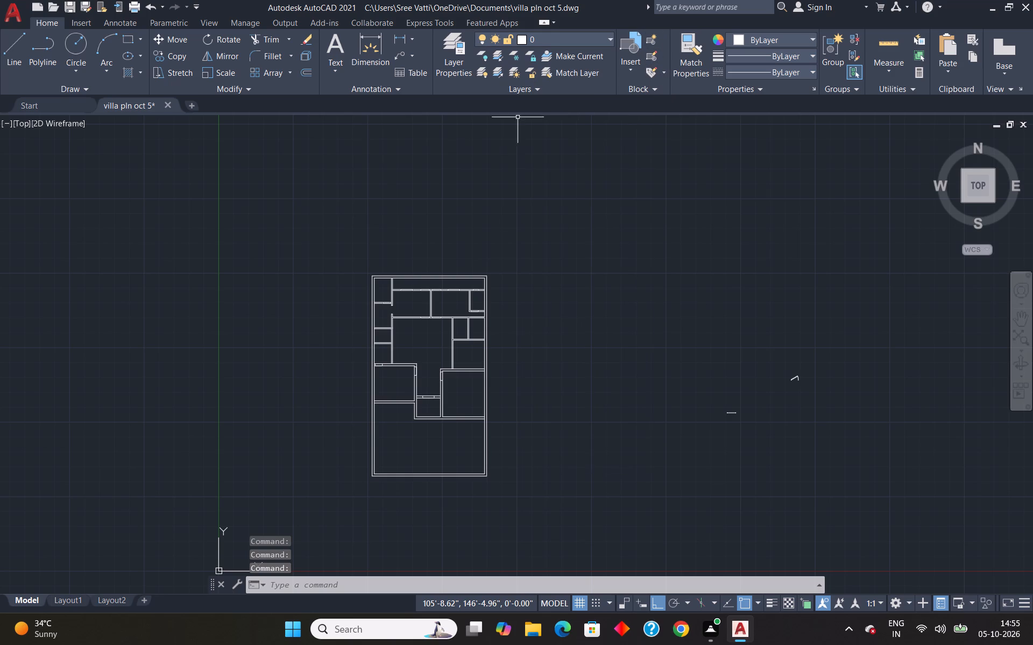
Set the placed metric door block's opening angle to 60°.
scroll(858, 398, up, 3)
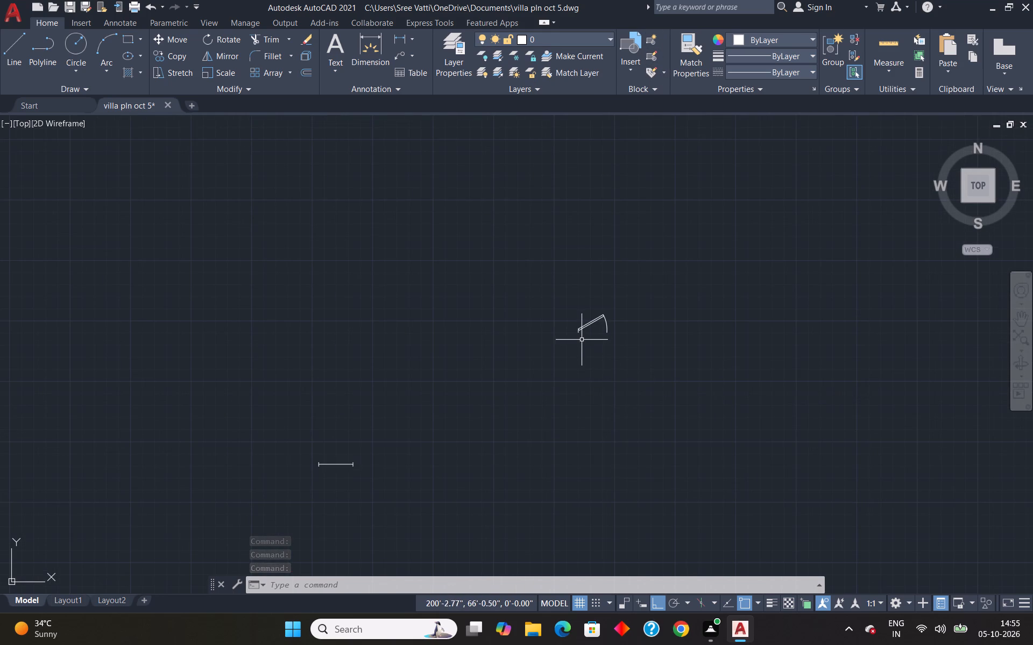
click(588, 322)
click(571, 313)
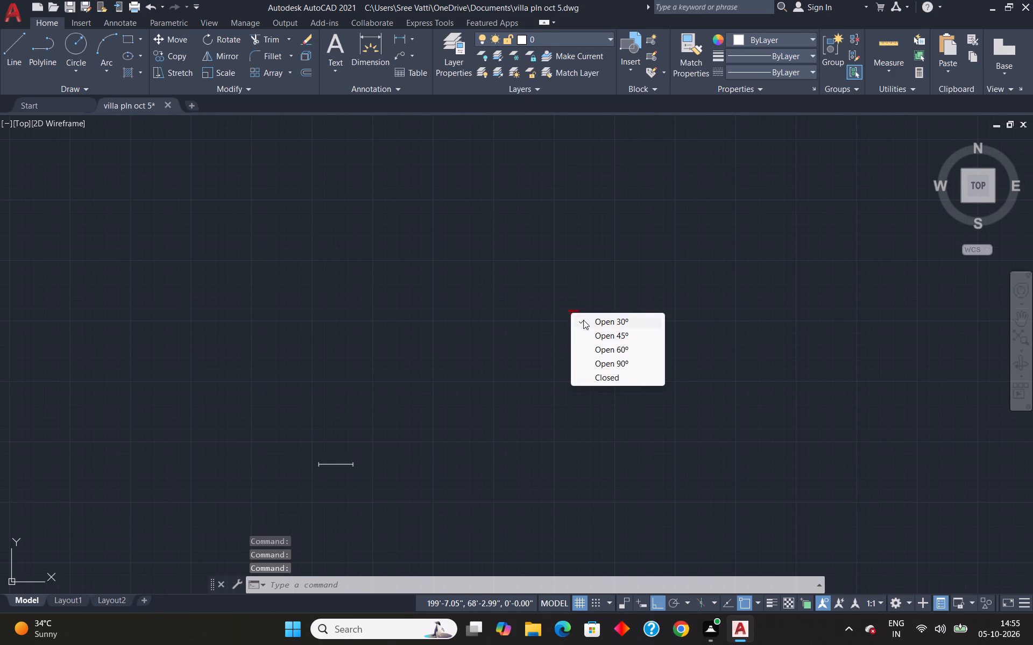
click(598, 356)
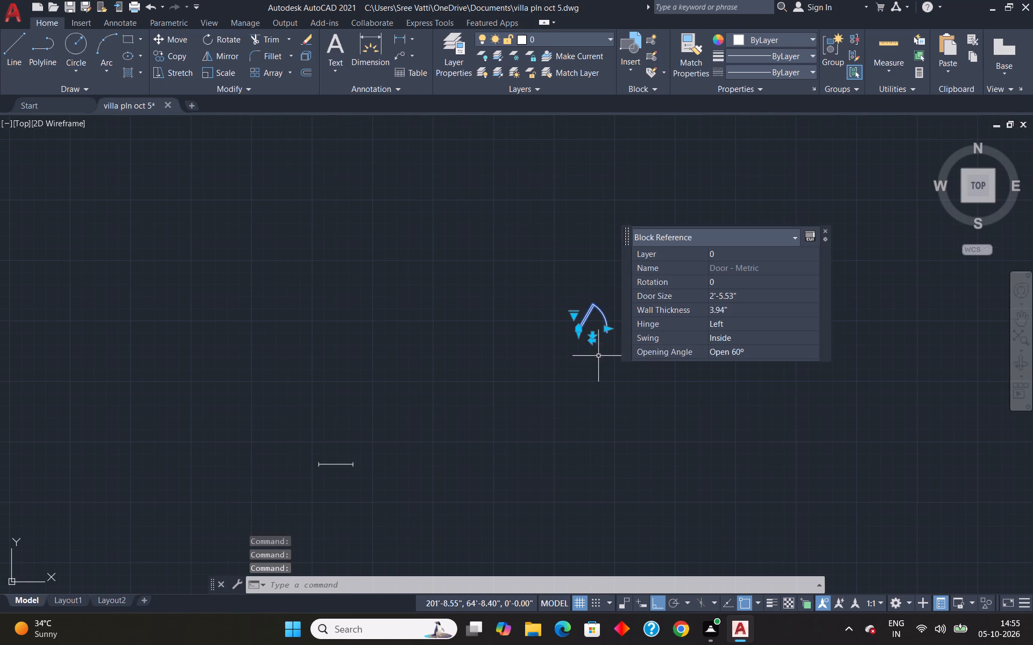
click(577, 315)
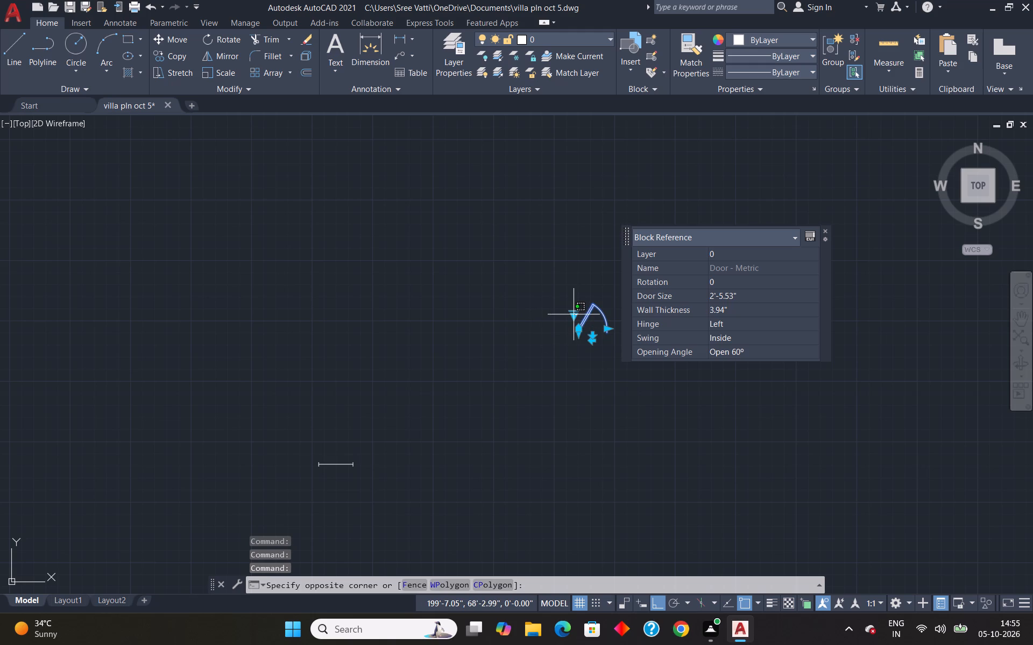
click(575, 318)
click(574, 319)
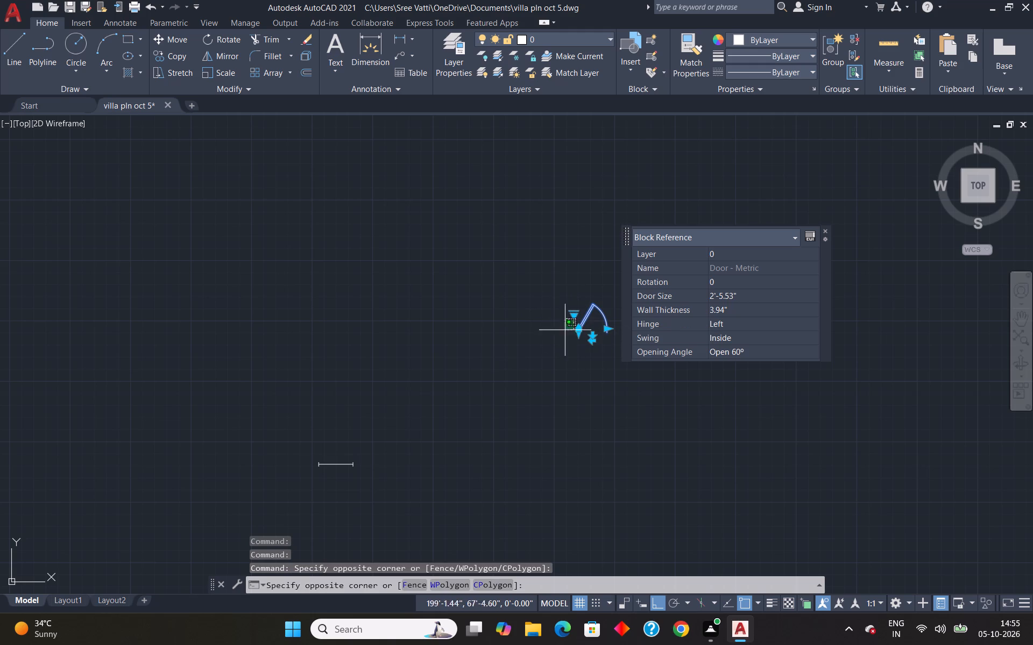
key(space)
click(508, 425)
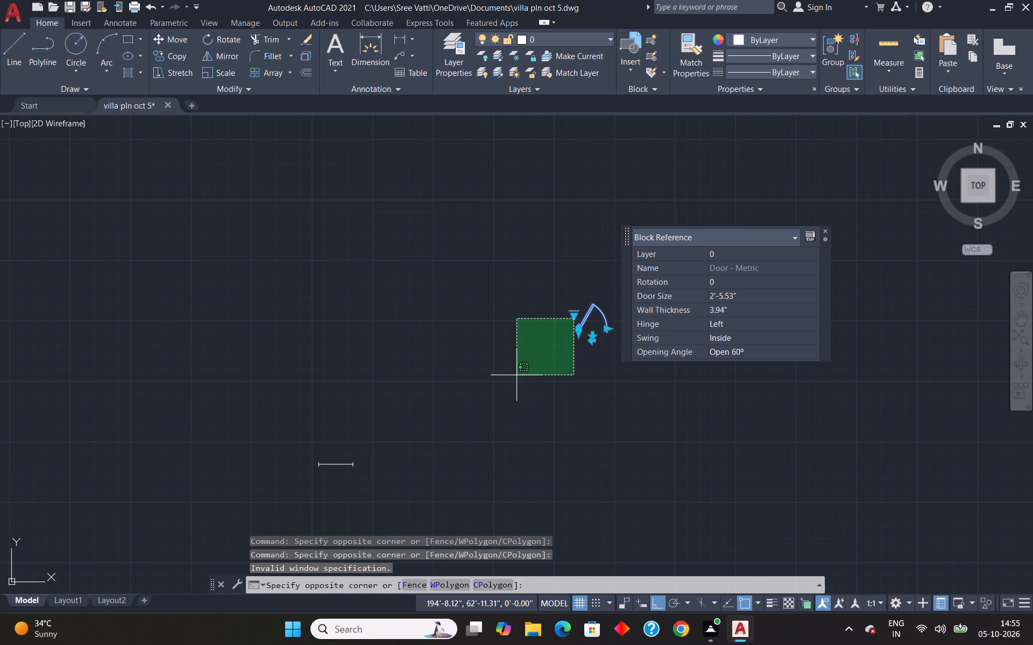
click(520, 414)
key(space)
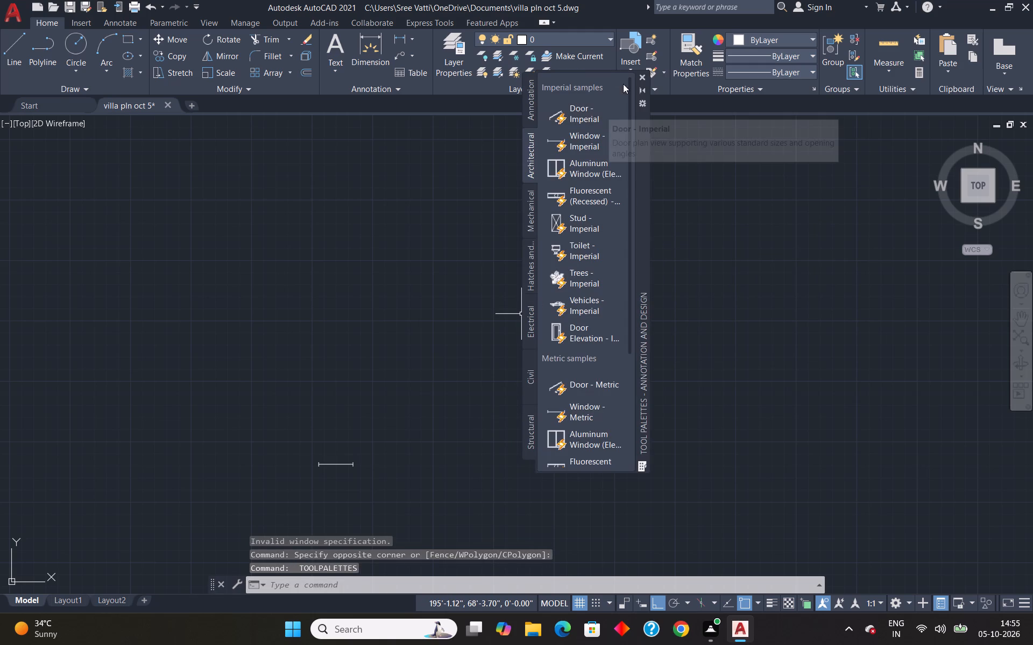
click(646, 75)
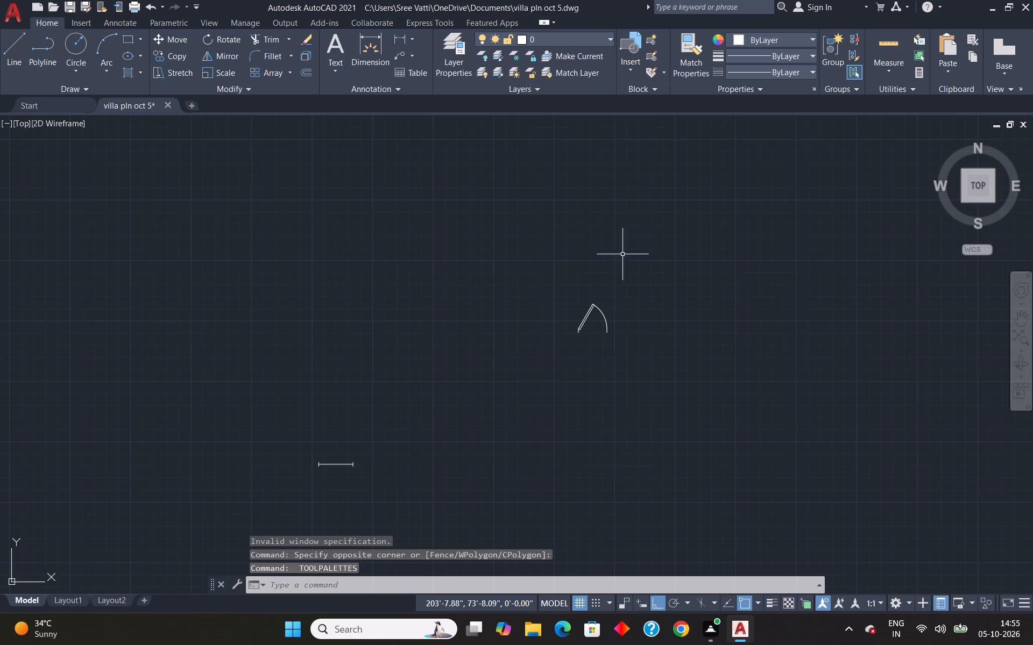
Set the placed metric door block's opening angle to 90°.
click(604, 318)
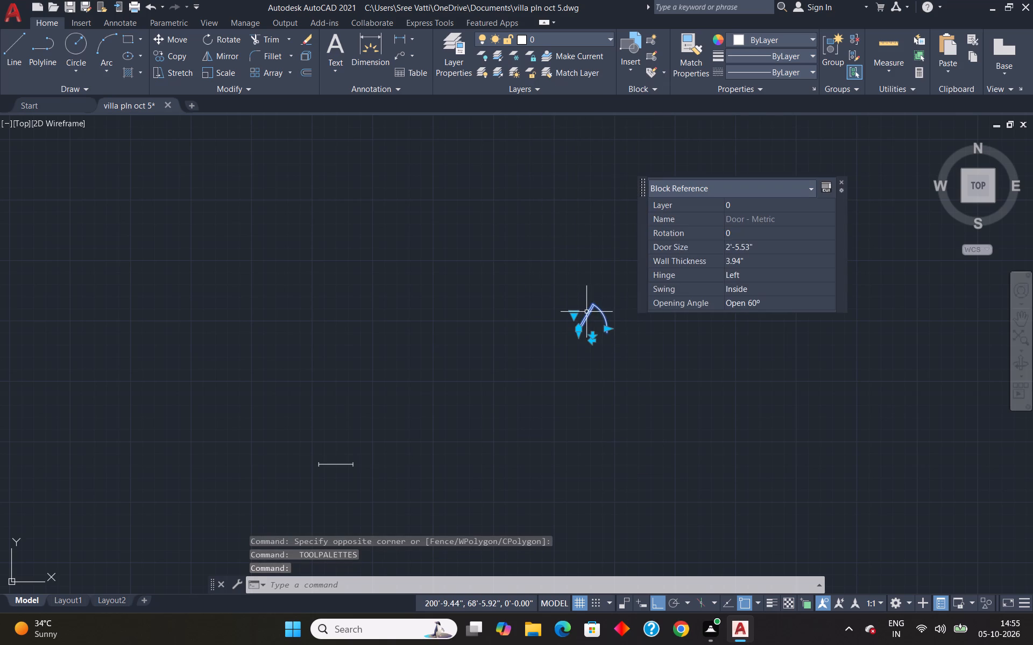
click(577, 316)
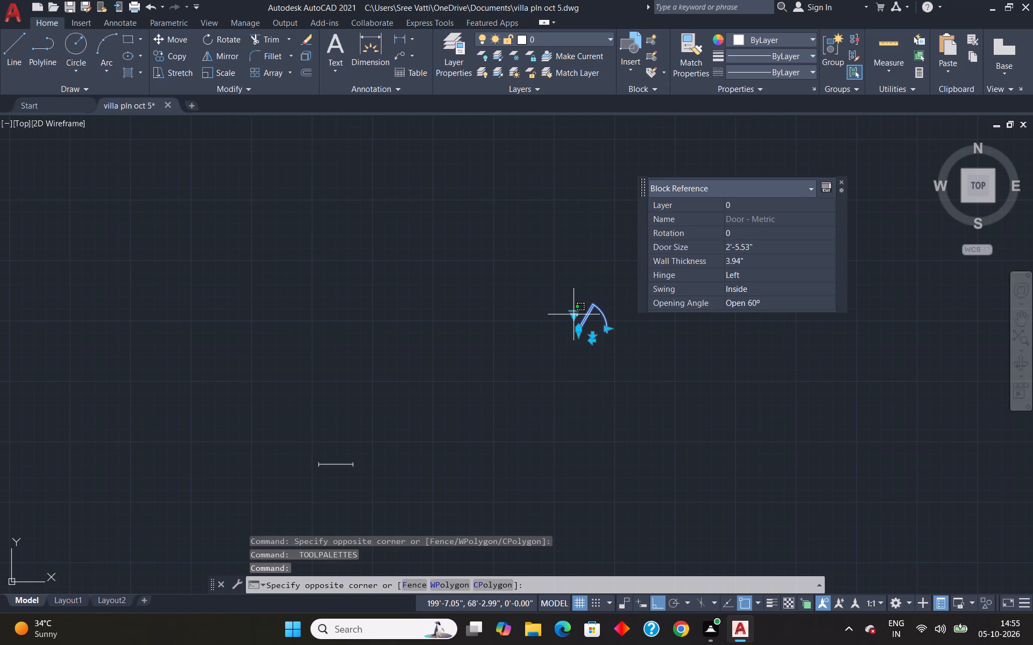
click(575, 317)
click(572, 316)
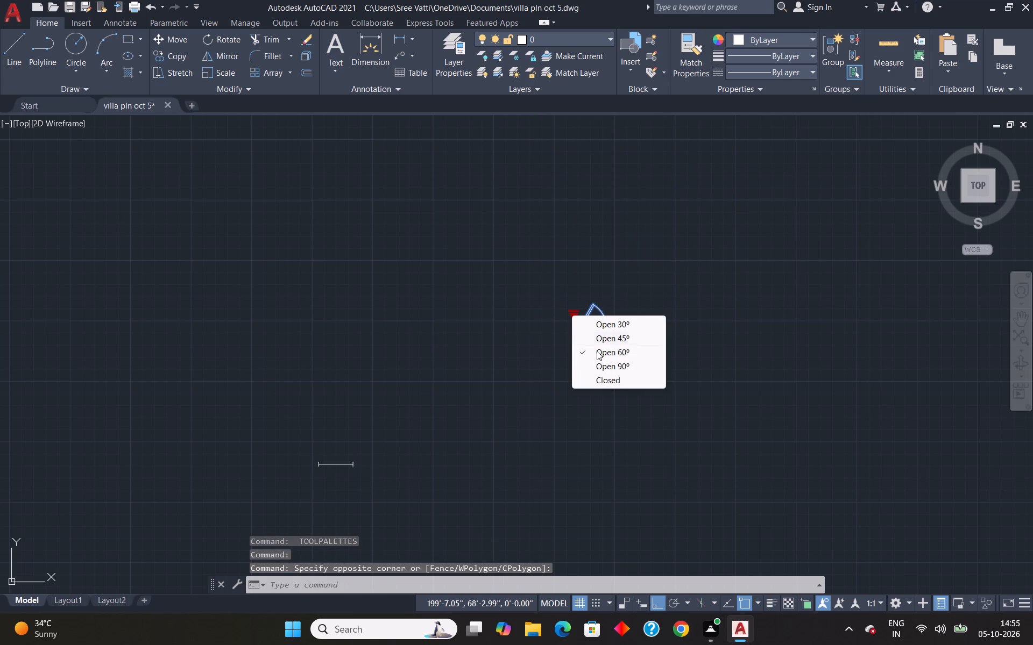
click(604, 361)
click(486, 227)
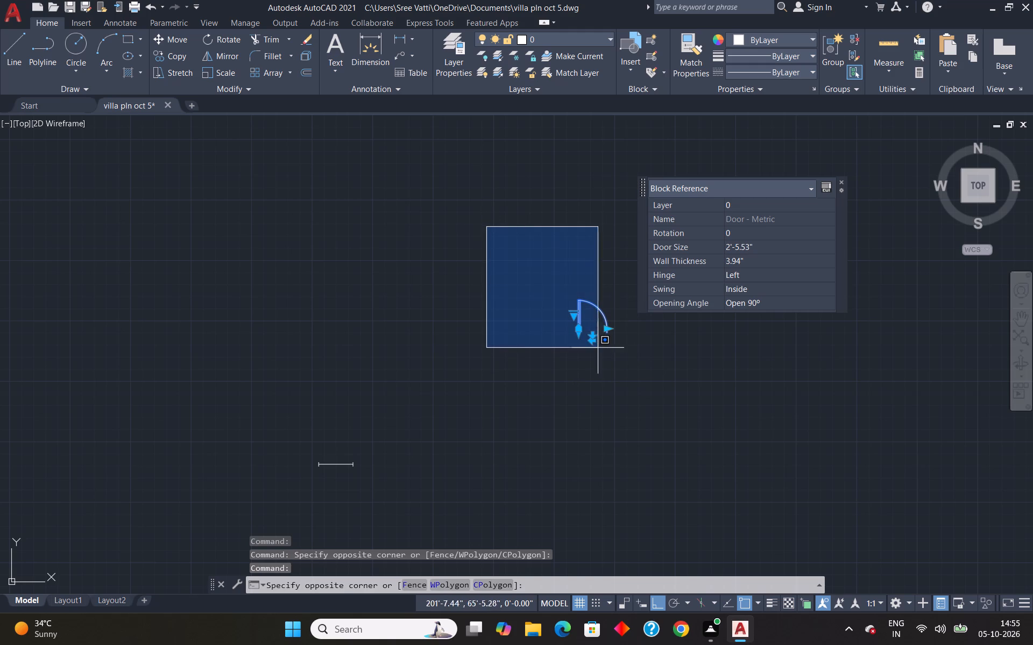
click(525, 365)
click(590, 421)
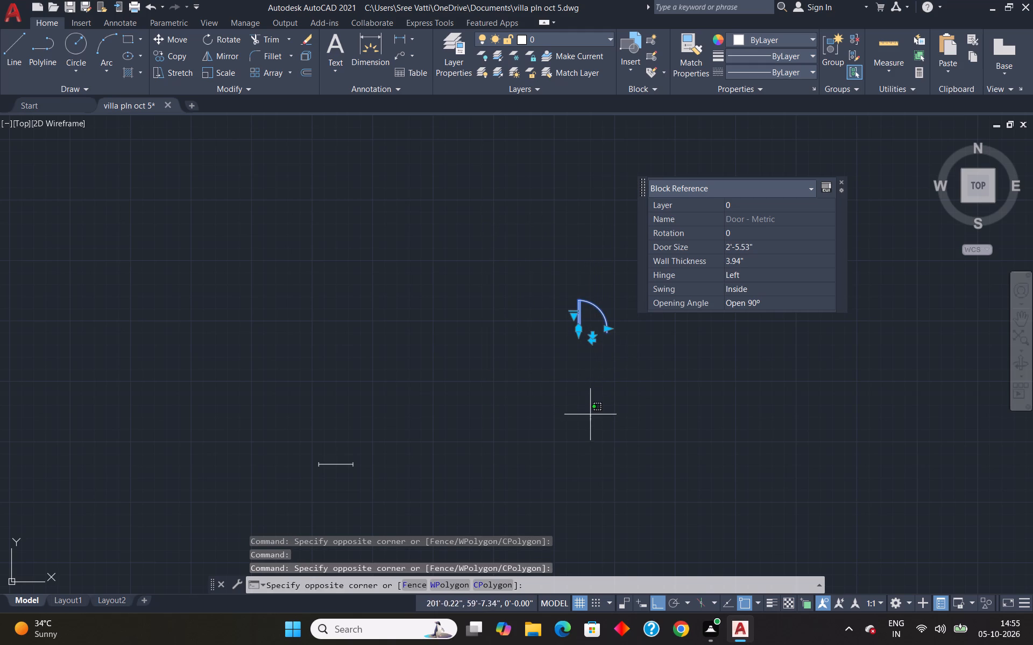
drag(589, 371, 592, 383)
key(space)
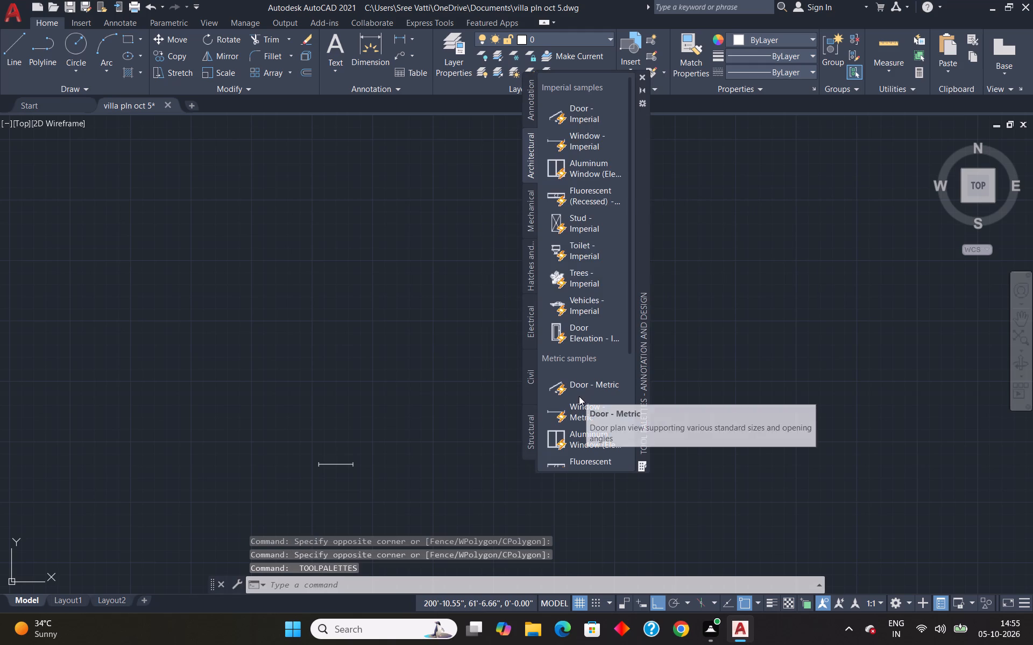
key(Escape)
key(Escape)
key(Escape)
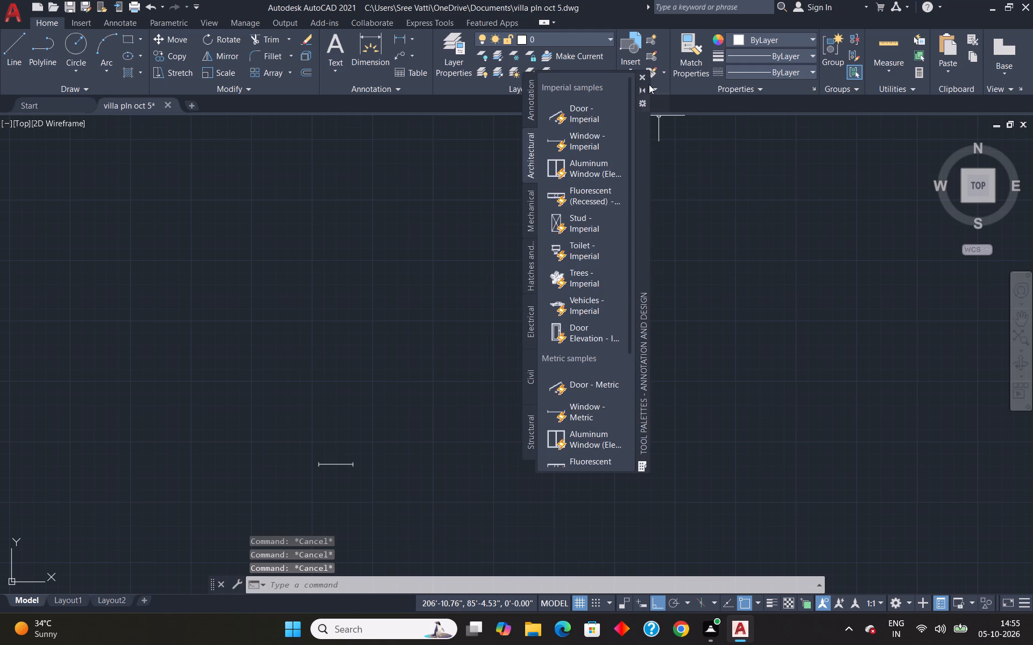
click(641, 77)
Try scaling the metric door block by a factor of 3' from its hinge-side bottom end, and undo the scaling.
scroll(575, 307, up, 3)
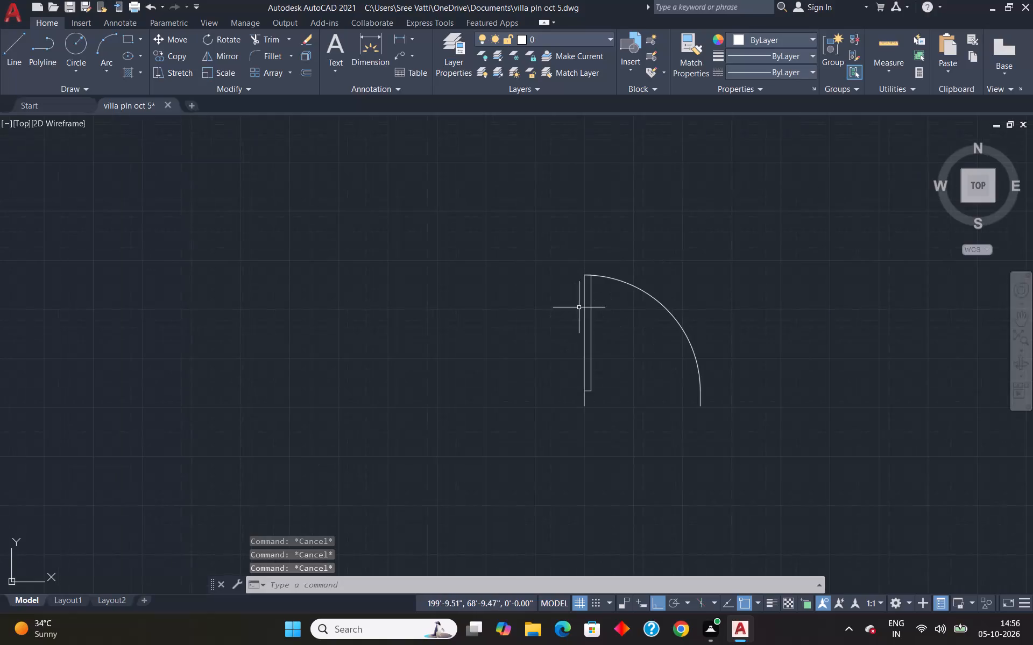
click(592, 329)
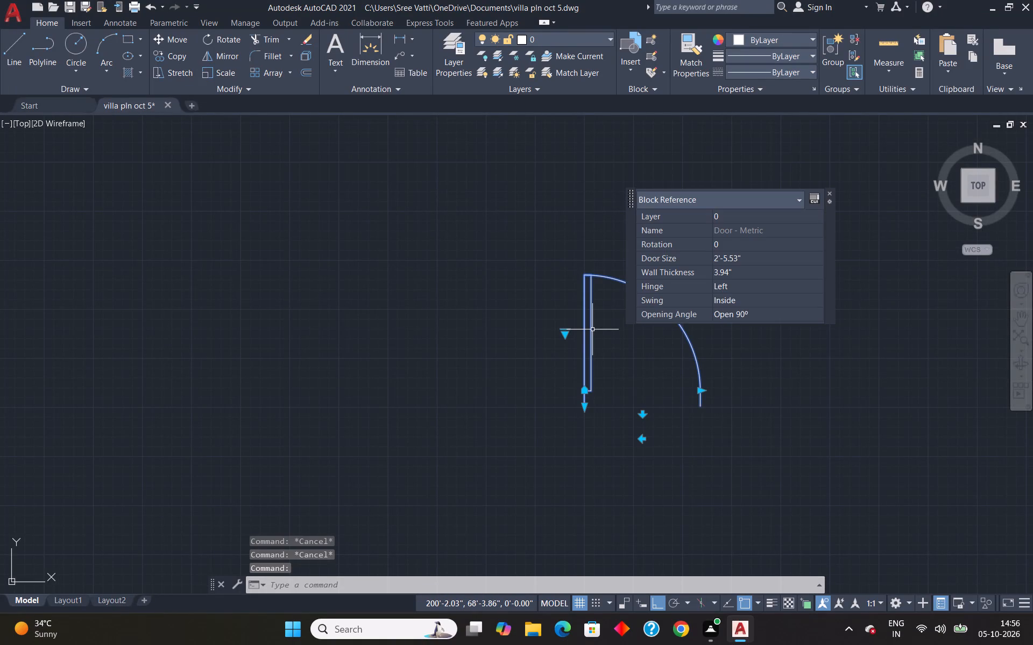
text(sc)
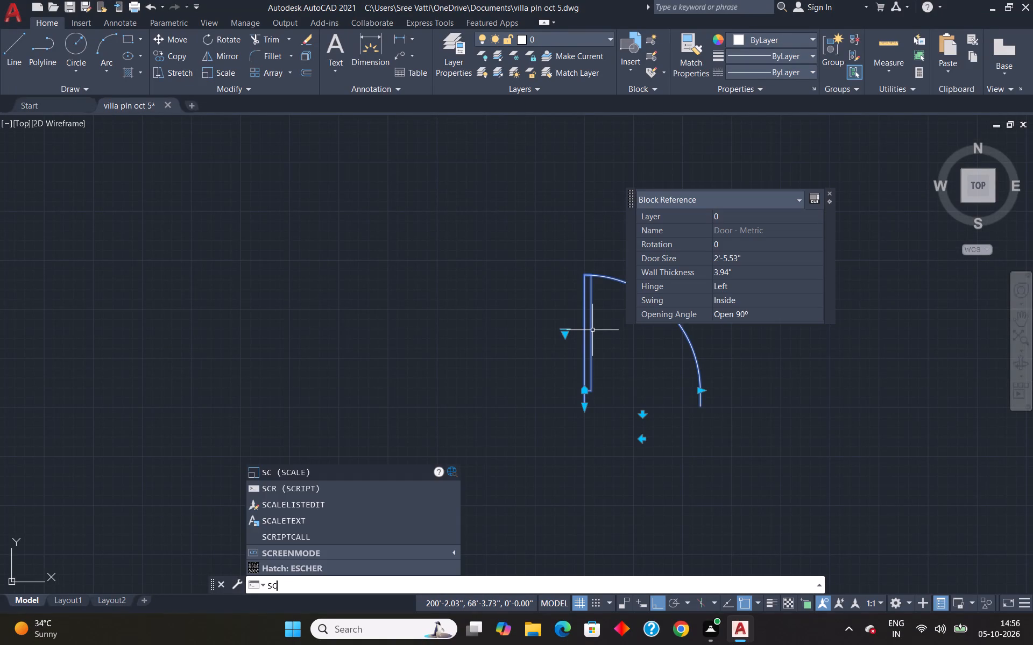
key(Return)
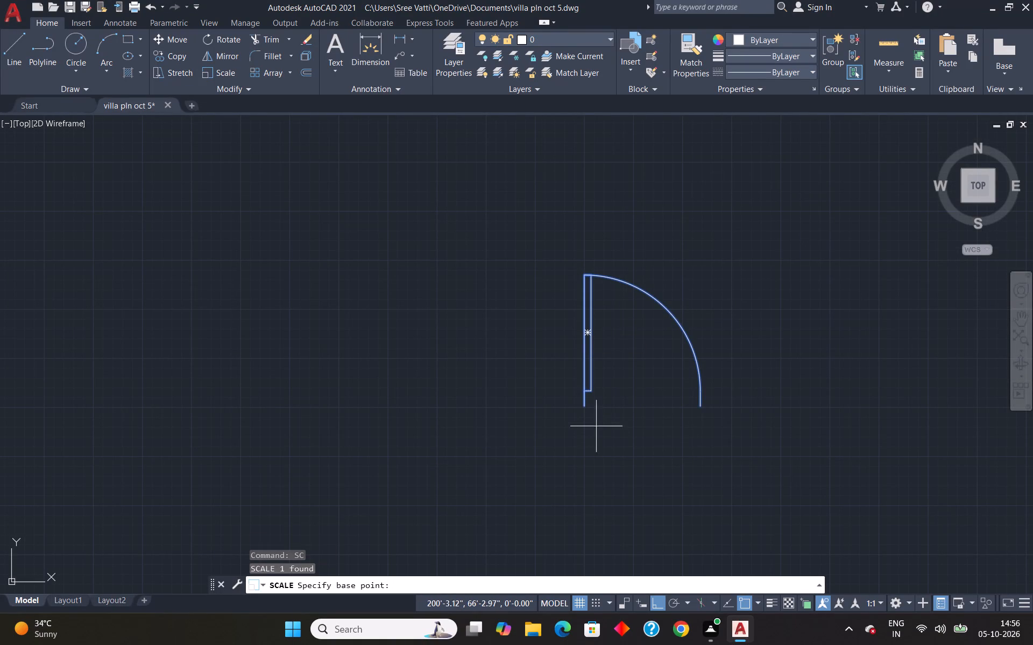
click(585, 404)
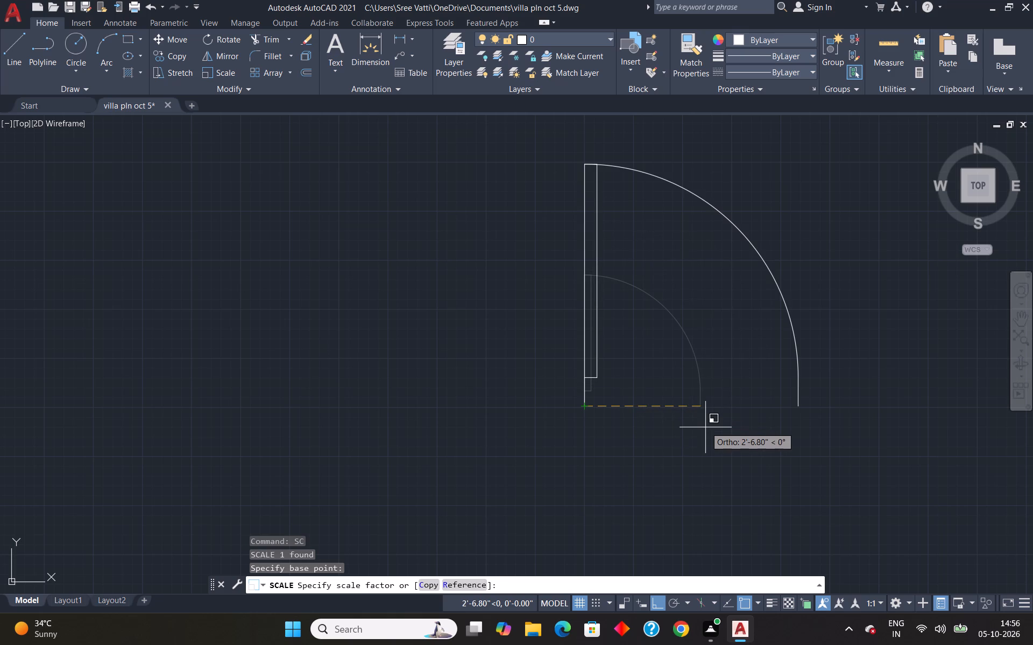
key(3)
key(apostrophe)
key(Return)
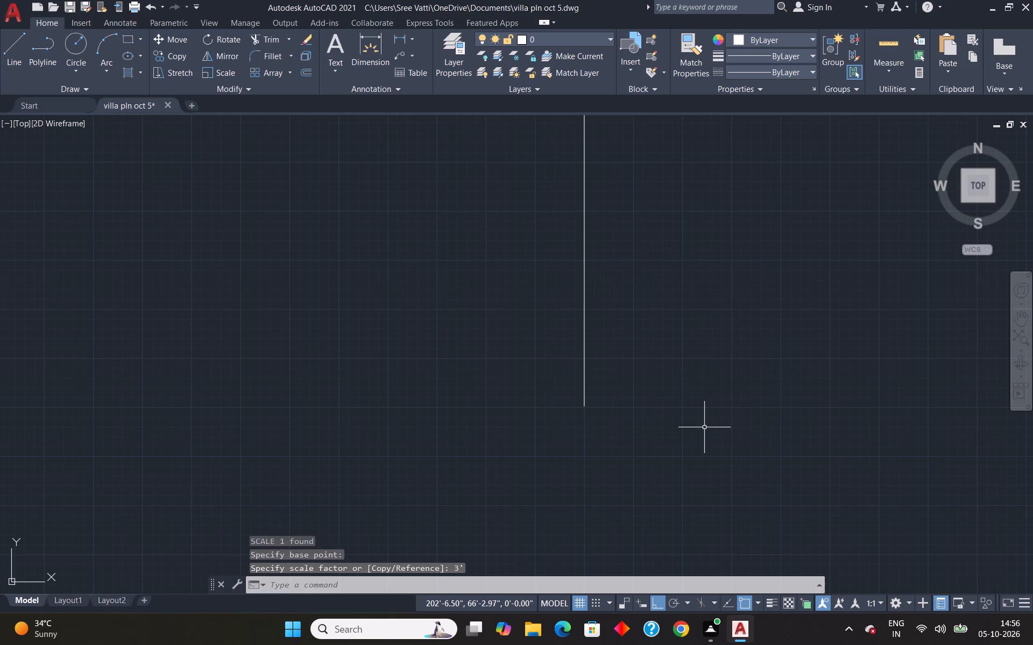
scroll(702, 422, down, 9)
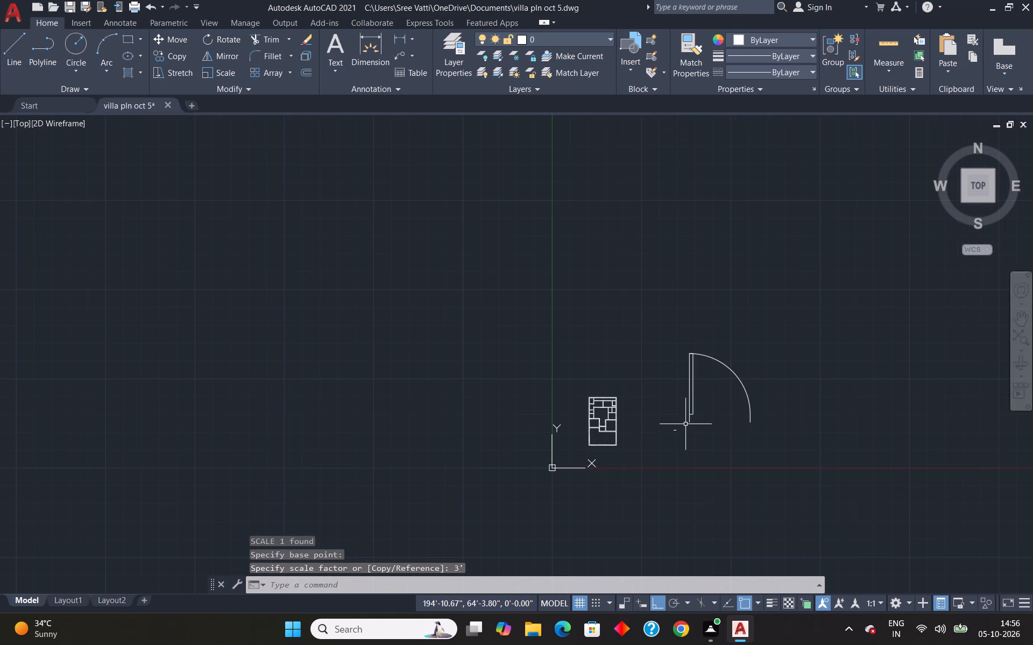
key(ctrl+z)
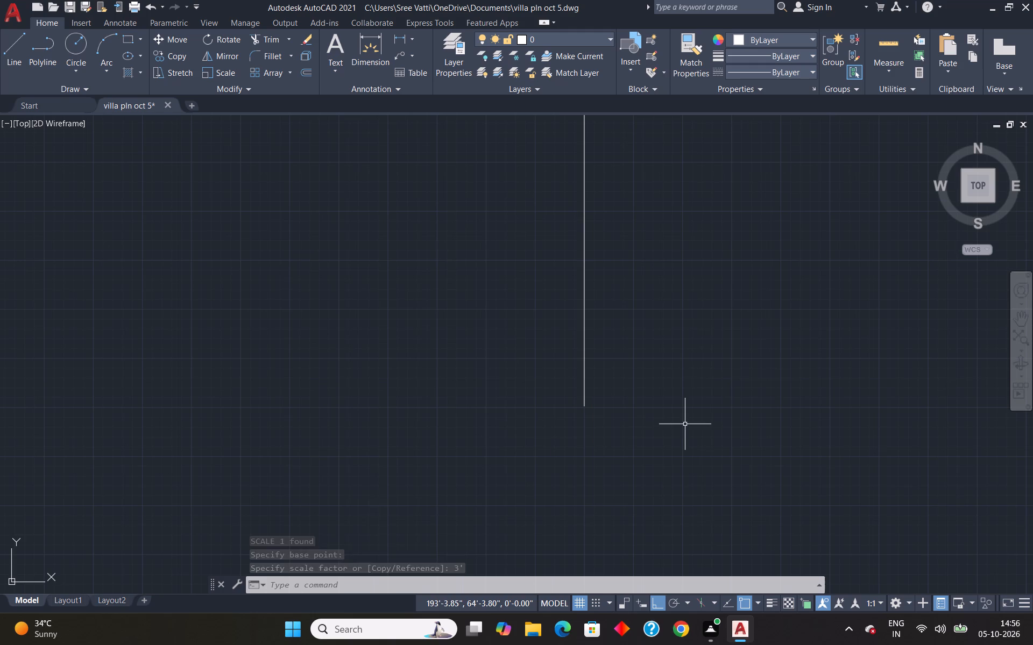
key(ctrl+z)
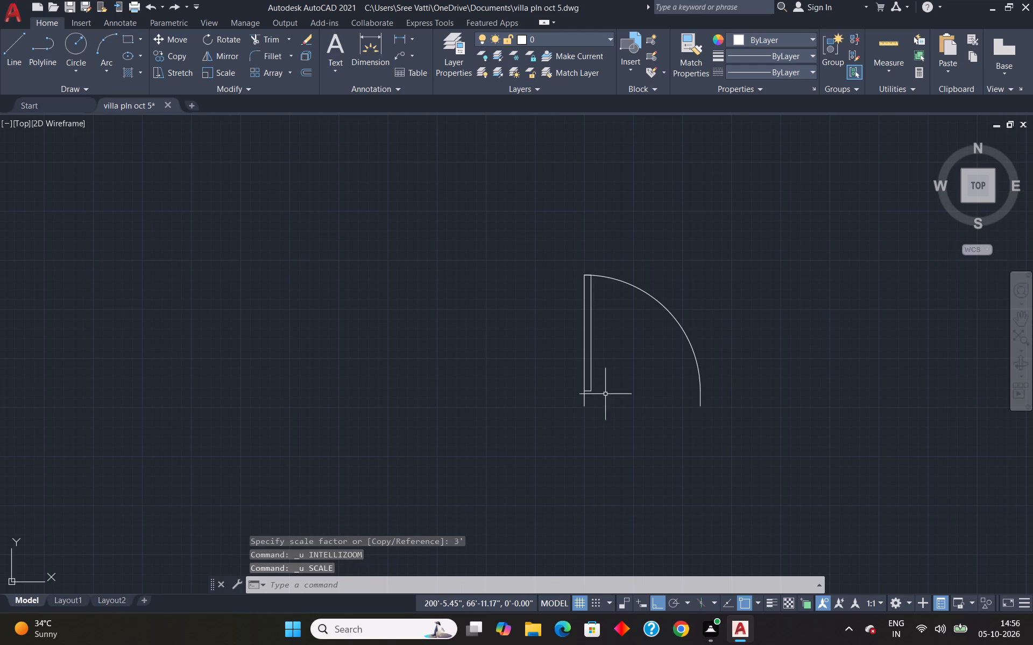
Scale the metric door block by reference from its hinge-side bottom end, making its opening width 3'.
click(584, 375)
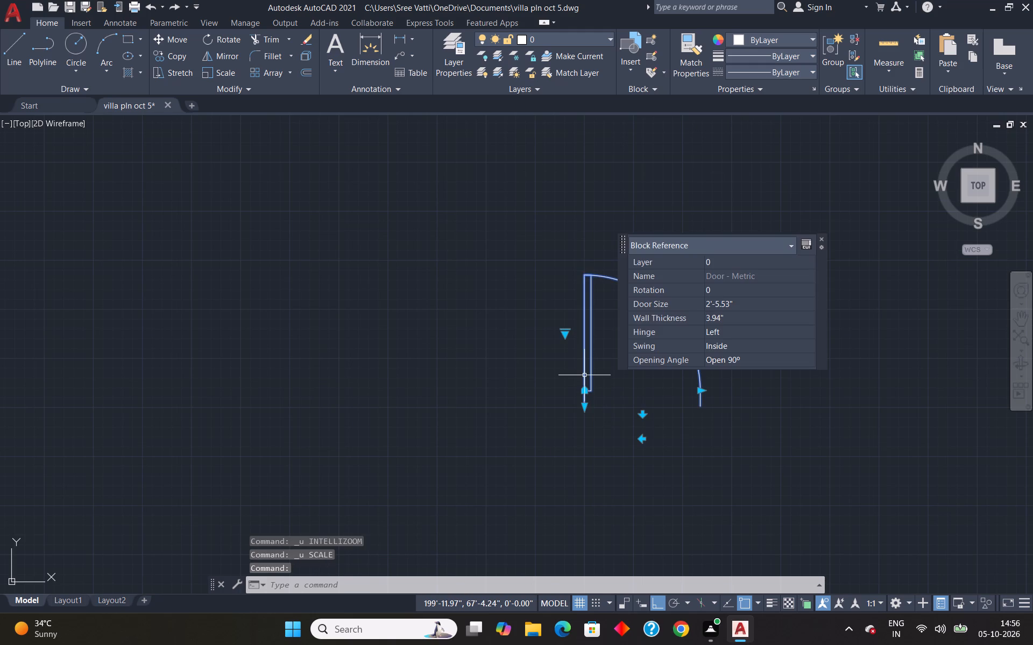
text(sc)
key(Return)
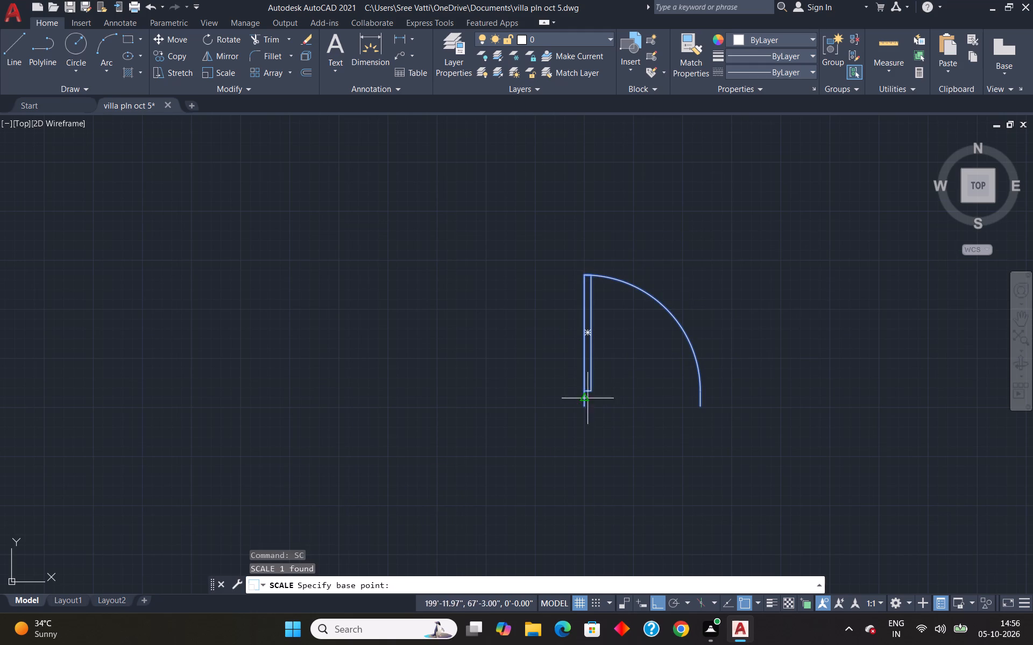
click(585, 405)
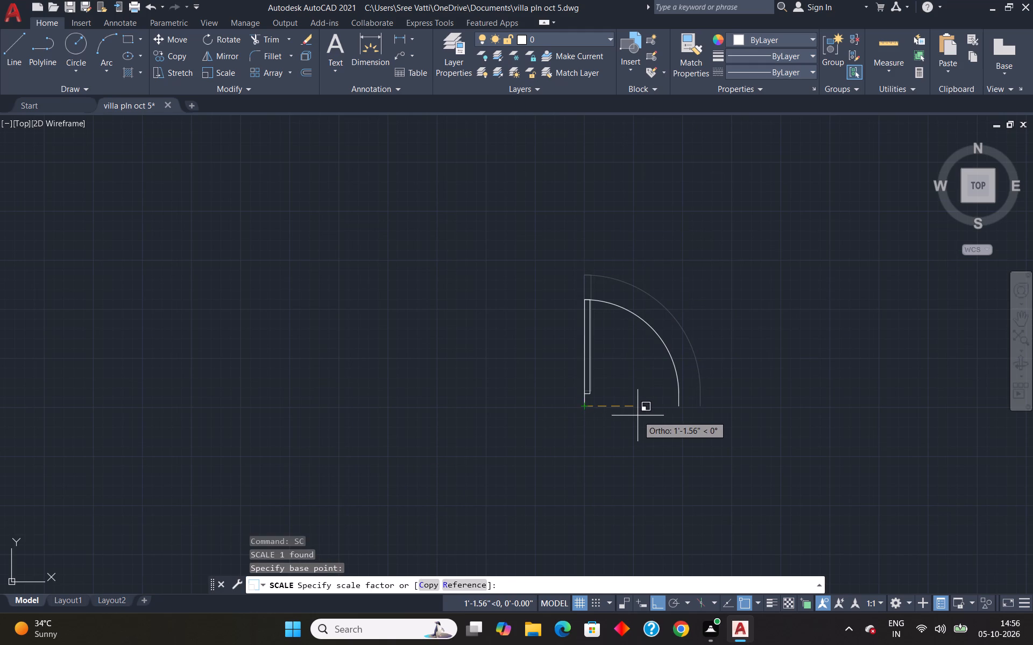
key(r)
key(Return)
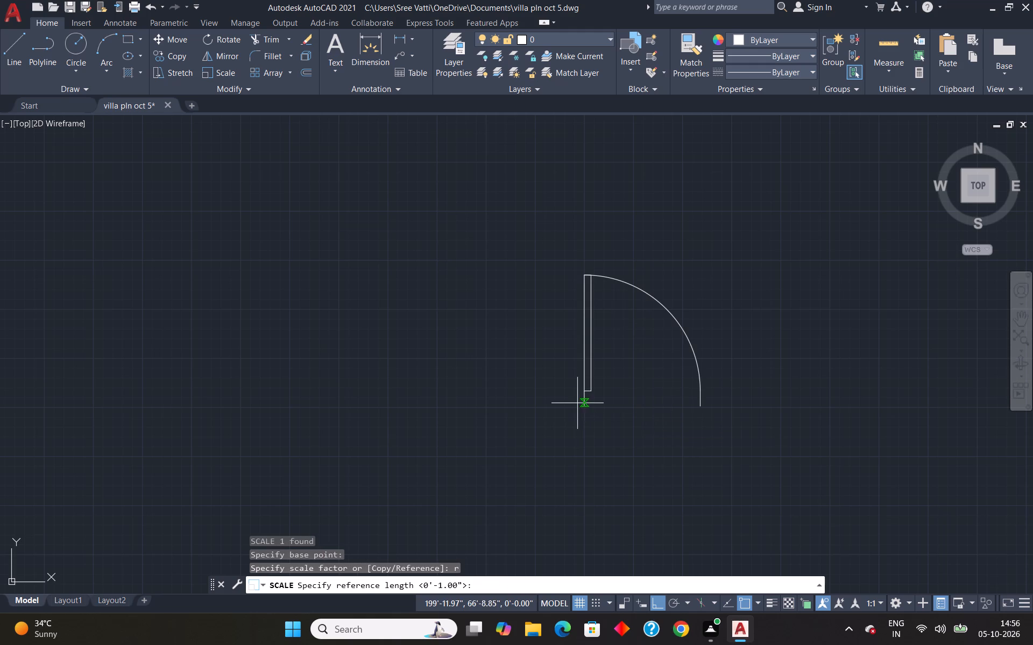
click(579, 403)
click(702, 402)
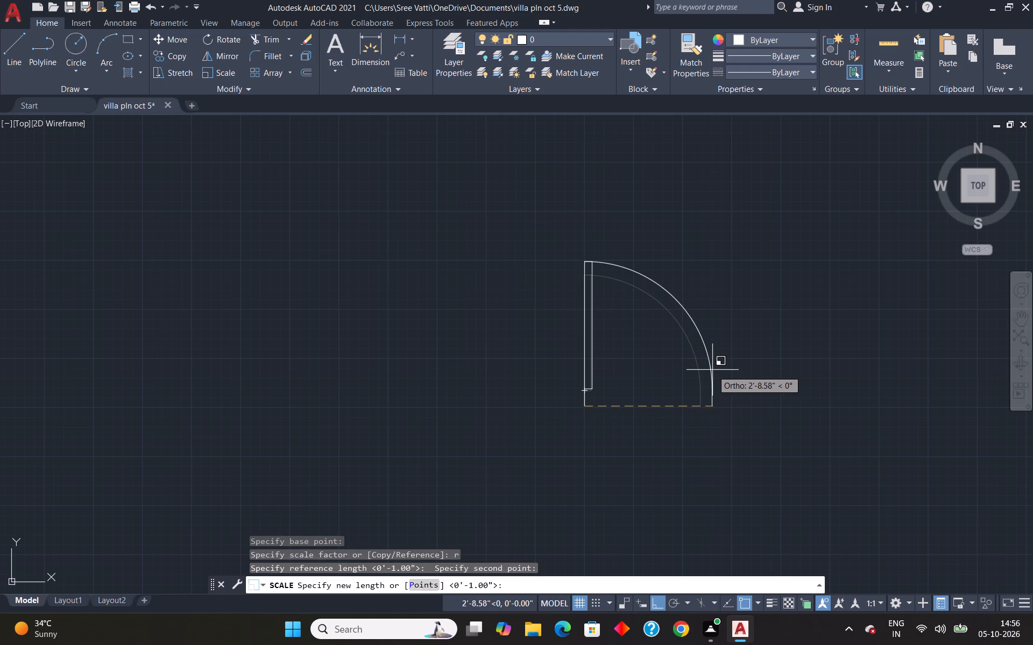
text(3')
key(Return)
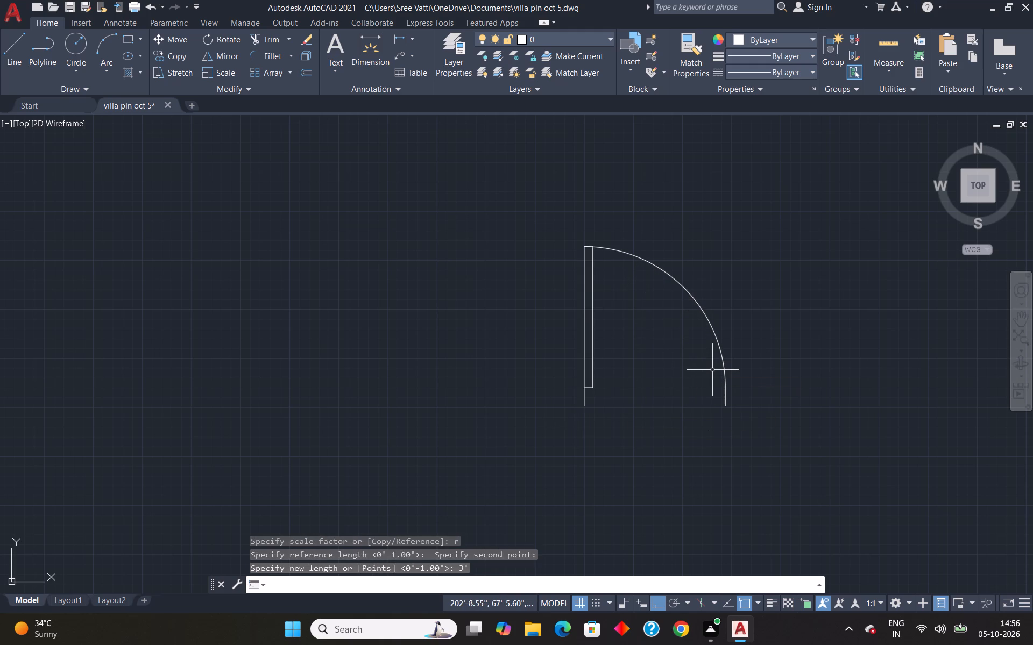
Rotate the 3' door block 90° clockwise about its lower right endpoint.
scroll(712, 370, down, 6)
scroll(707, 370, up, 2)
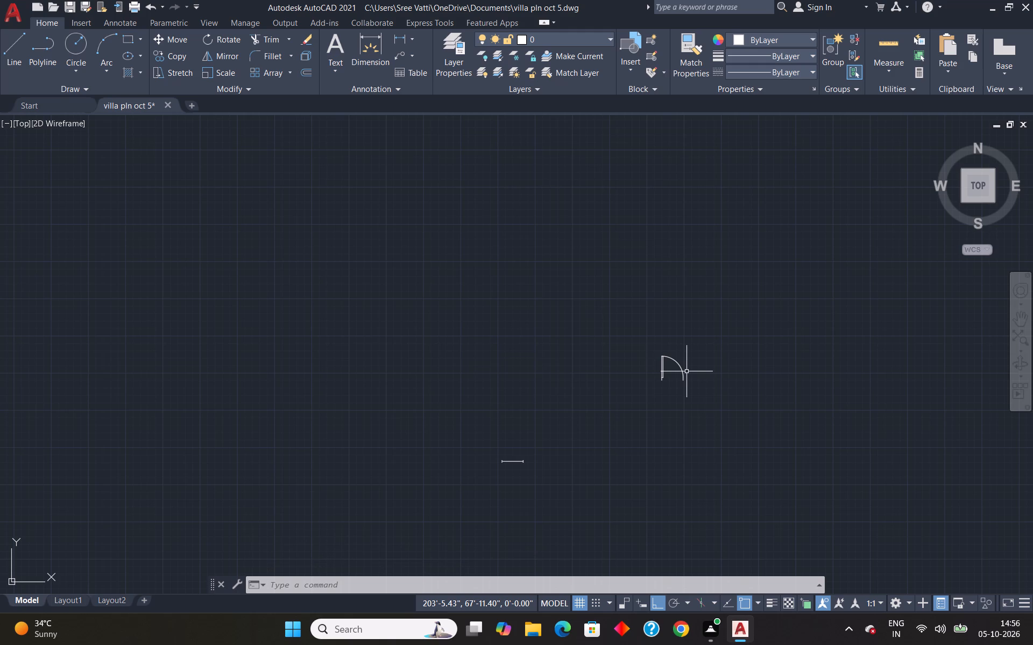
click(681, 370)
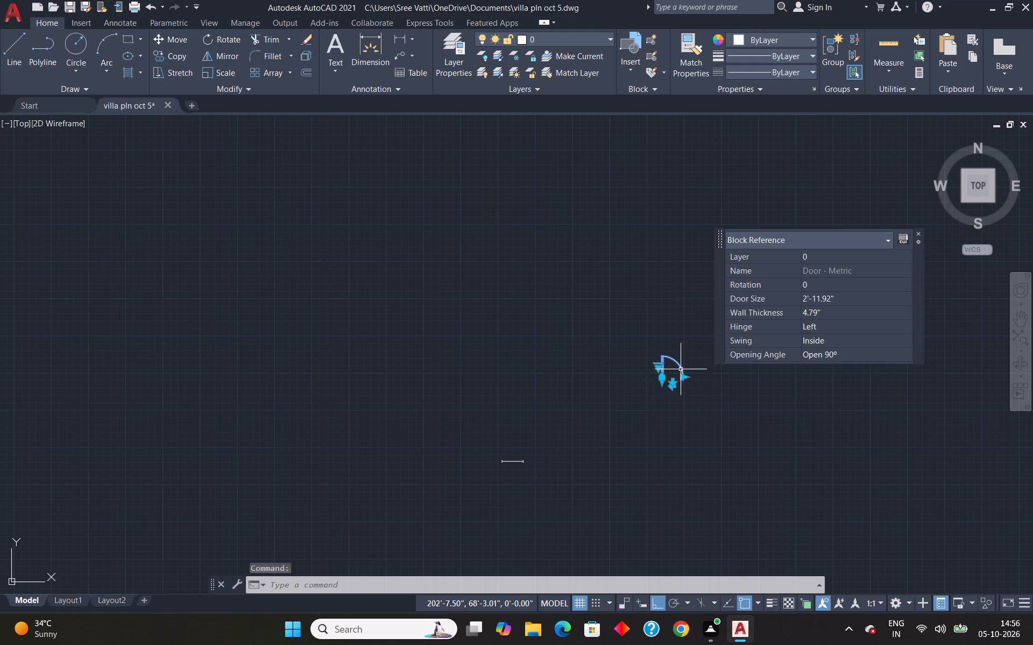
text(ro)
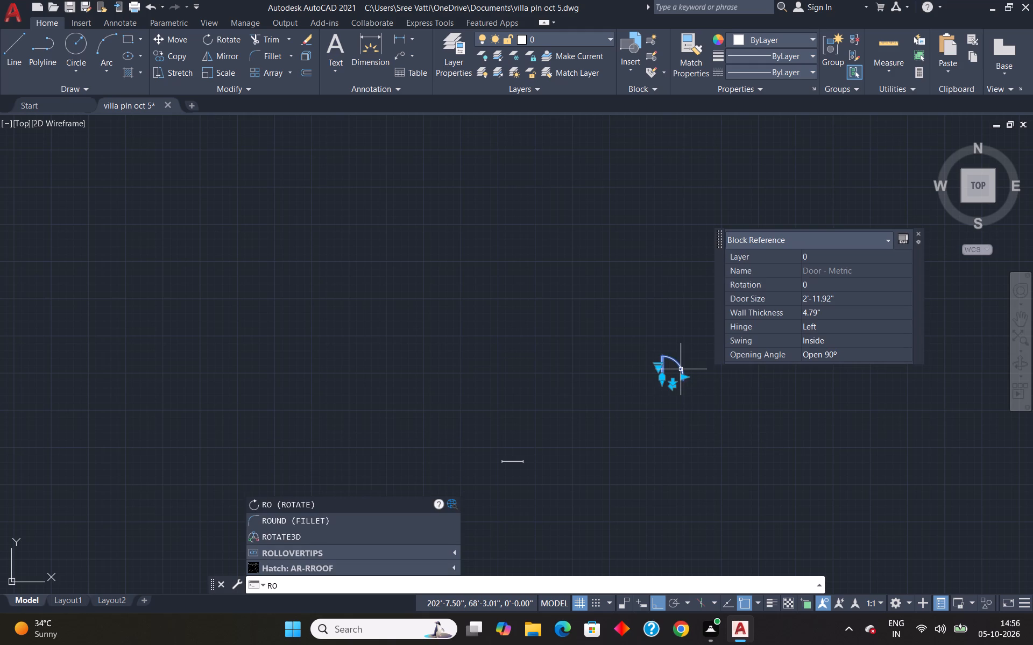
key(Return)
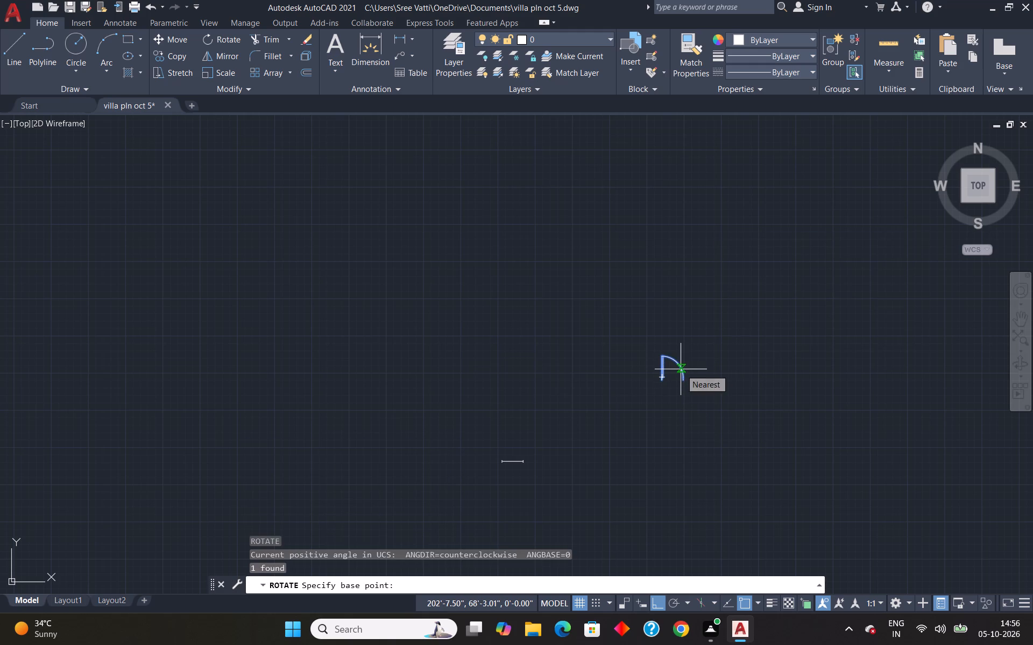
scroll(690, 384, up, 5)
click(588, 348)
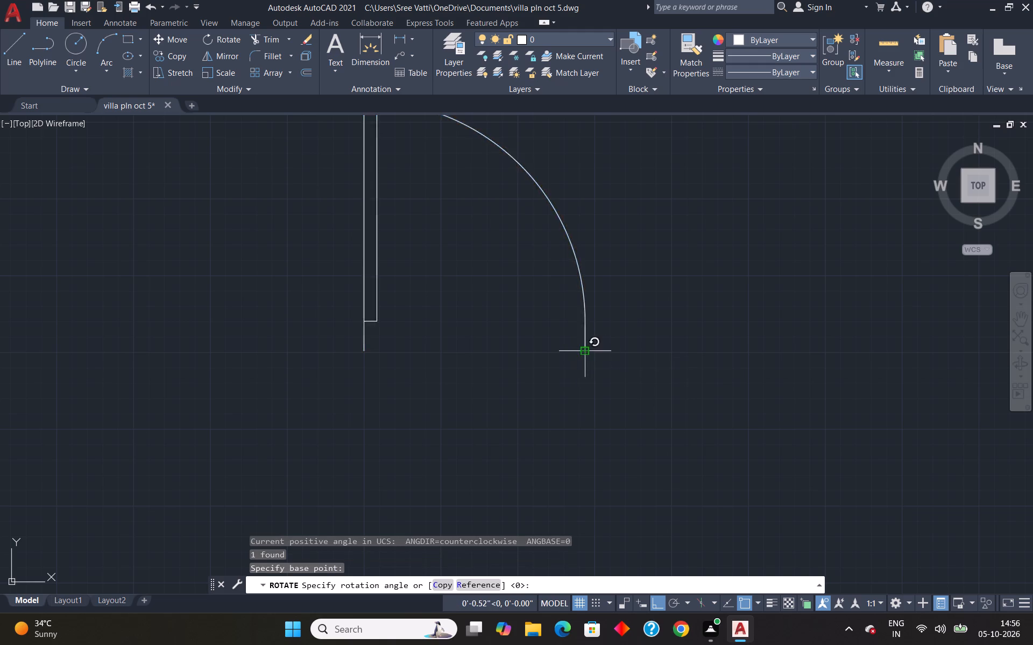
click(503, 450)
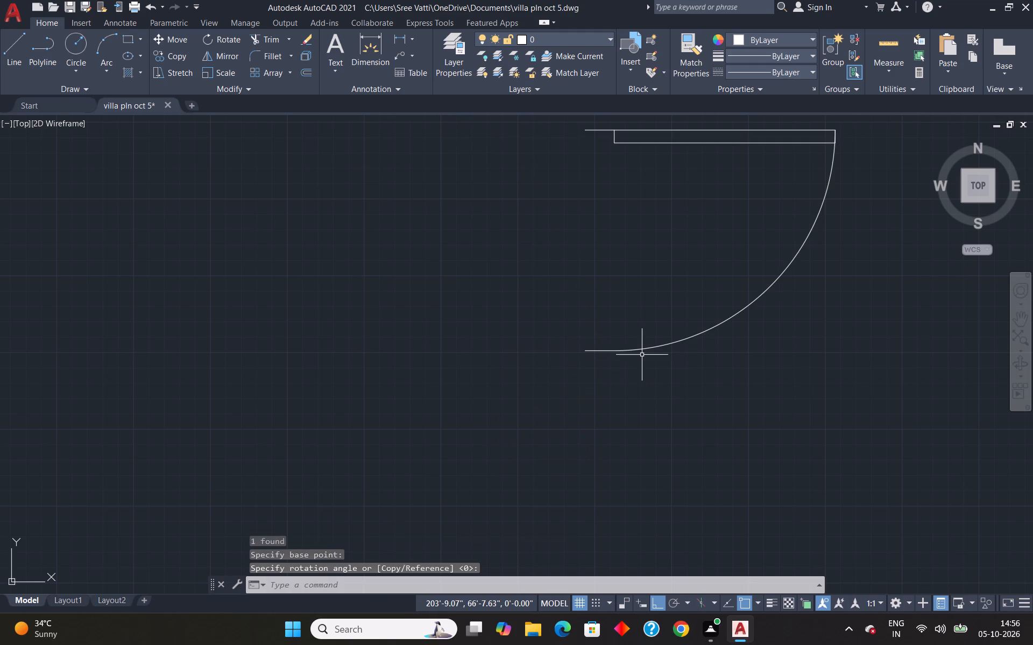
Mirror the rotated door block downward across a horizontal line through its lower end, keeping the original.
click(640, 347)
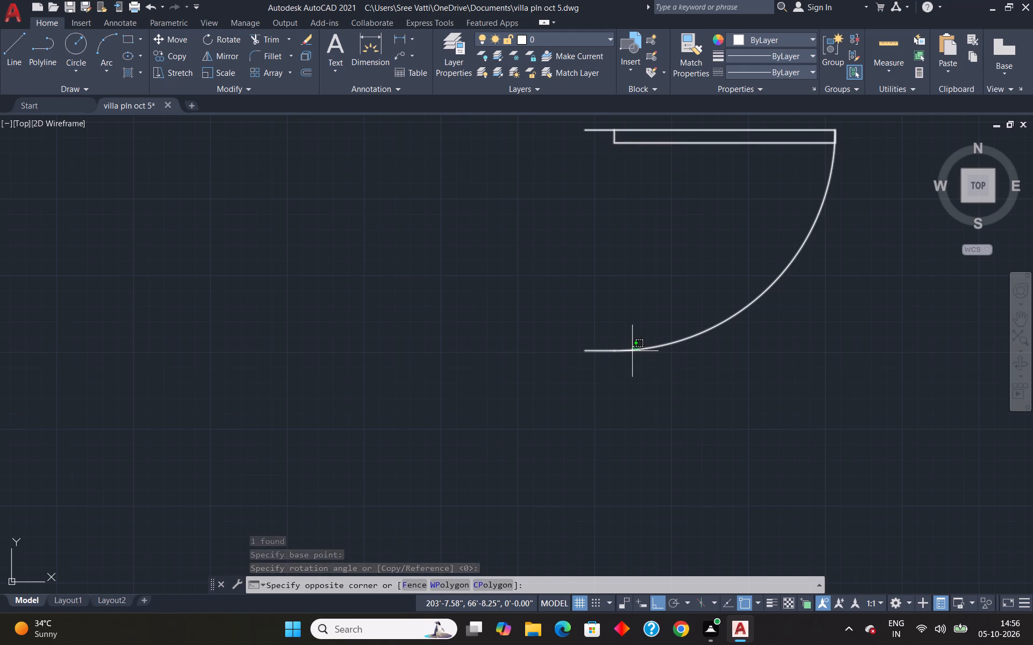
click(632, 351)
text(mi)
key(Return)
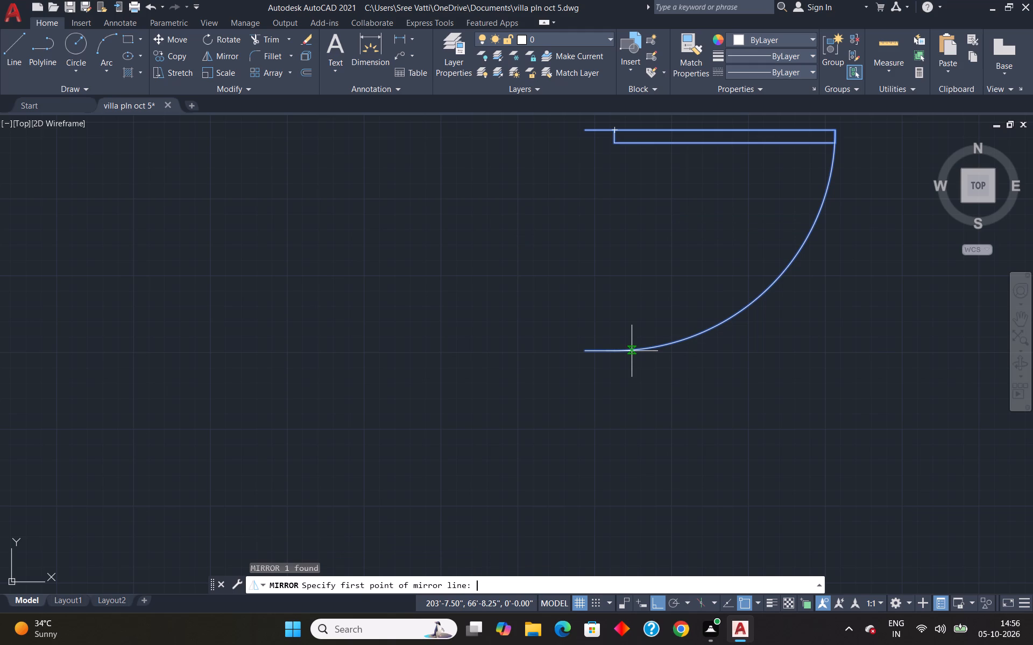
scroll(628, 351, down, 3)
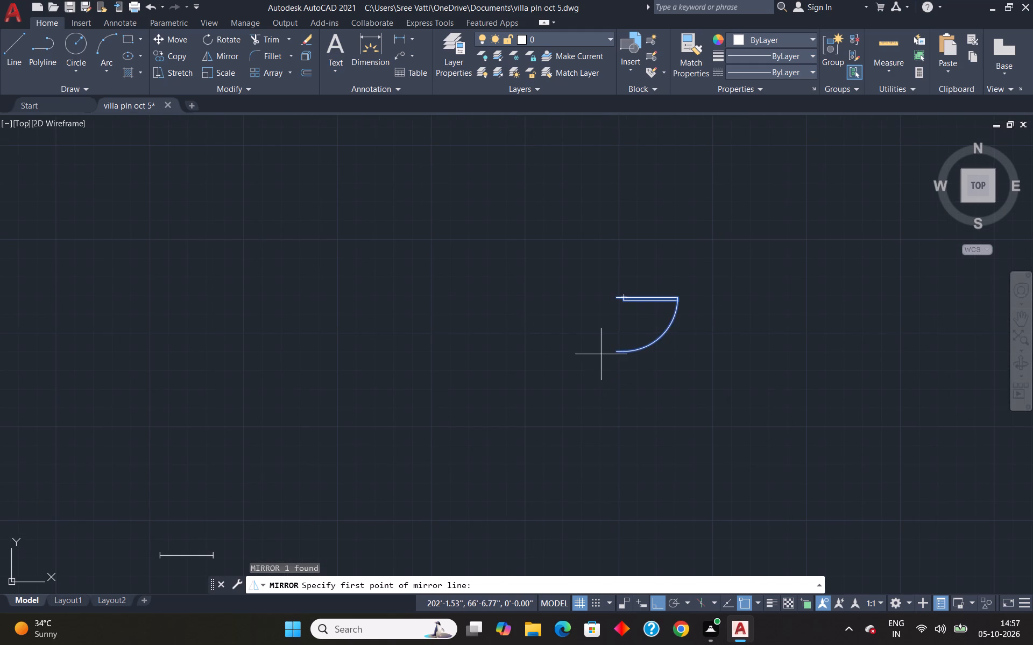
click(610, 356)
click(737, 345)
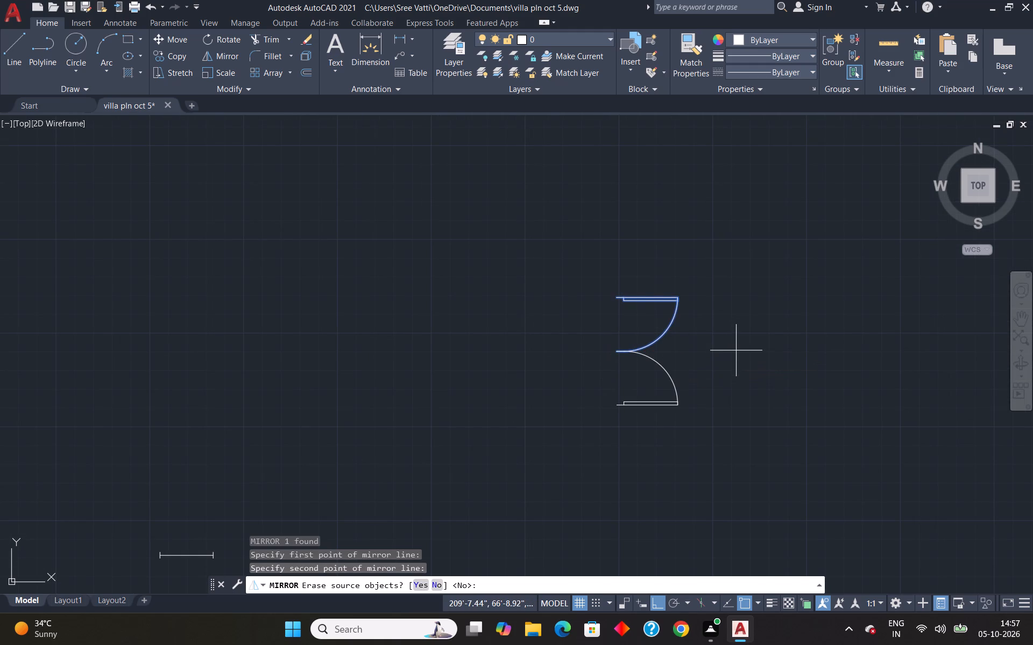
key(space)
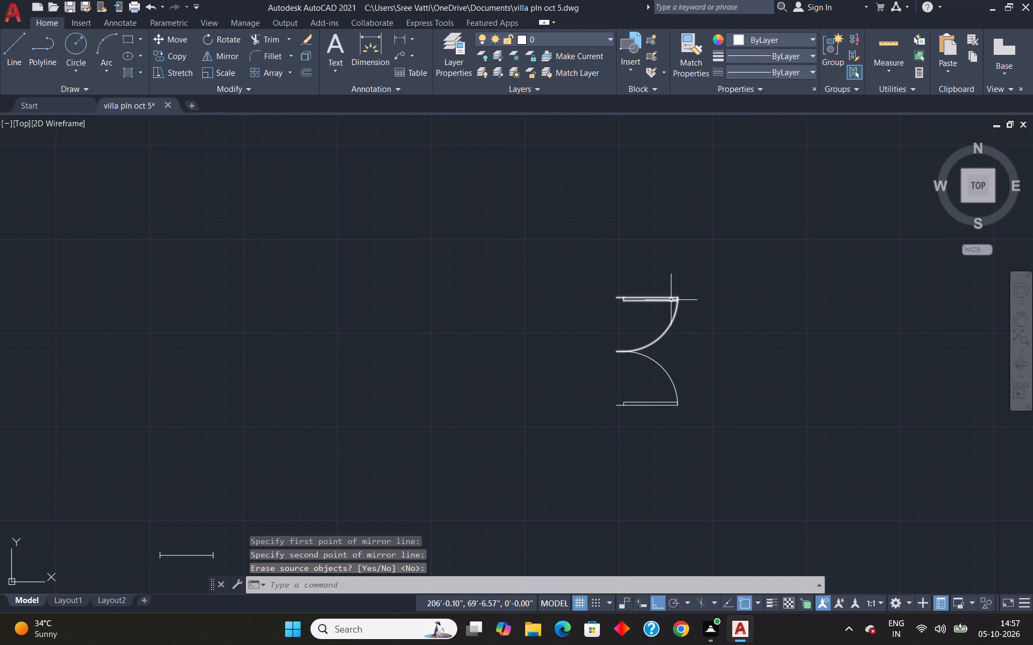
Copy the upper door block from its hinge endpoint to the upper inner corner of the opening in the lower right room's left wall.
click(671, 300)
text(co)
key(Return)
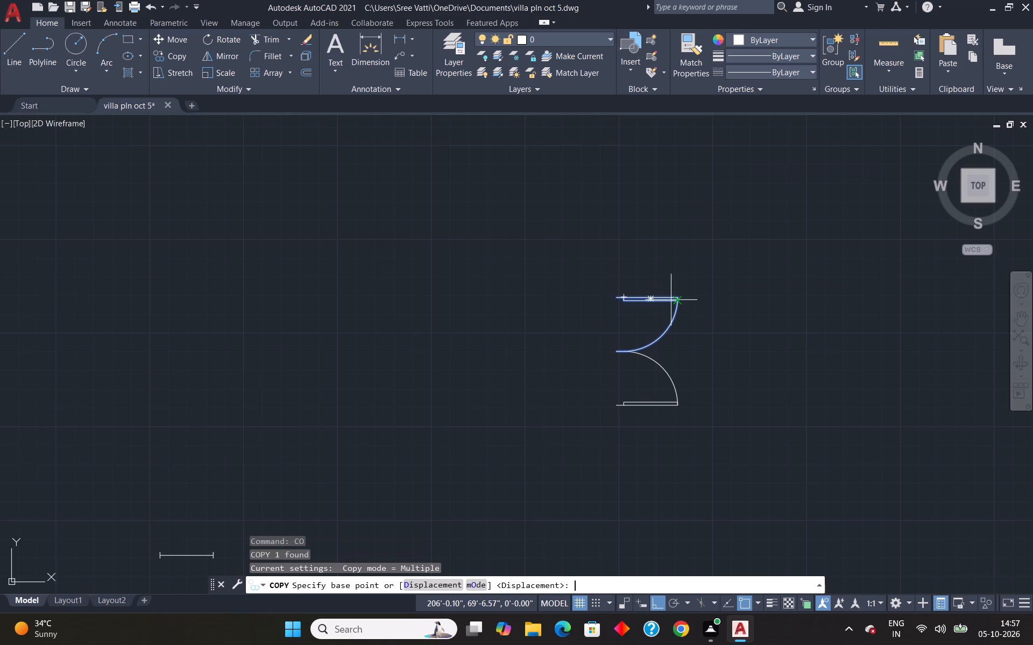
scroll(619, 286, up, 4)
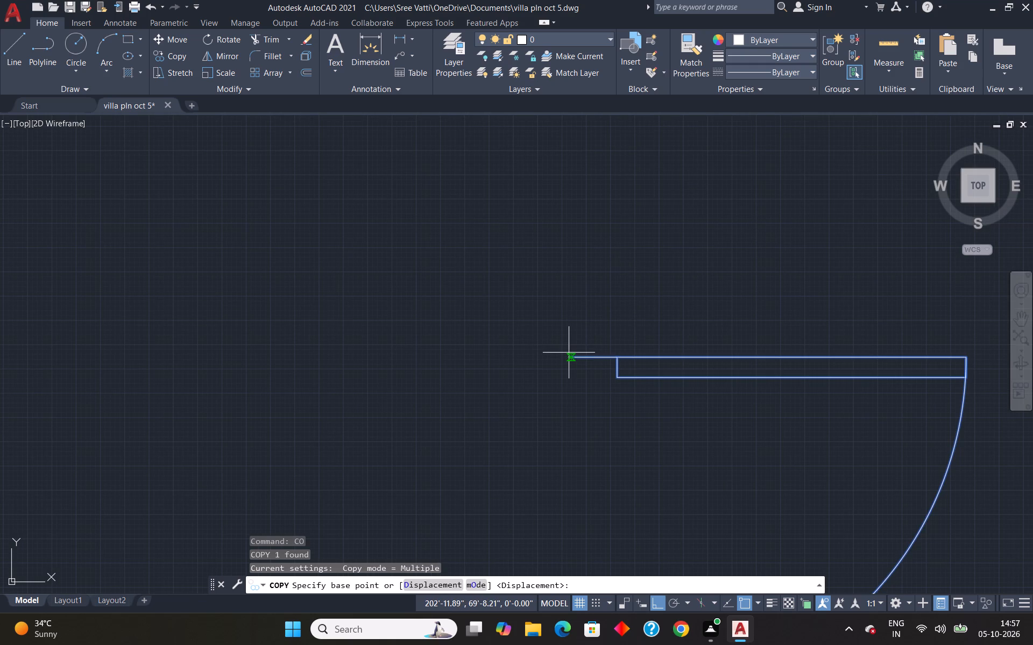
scroll(569, 355, up, 2)
click(565, 363)
scroll(560, 358, down, 7)
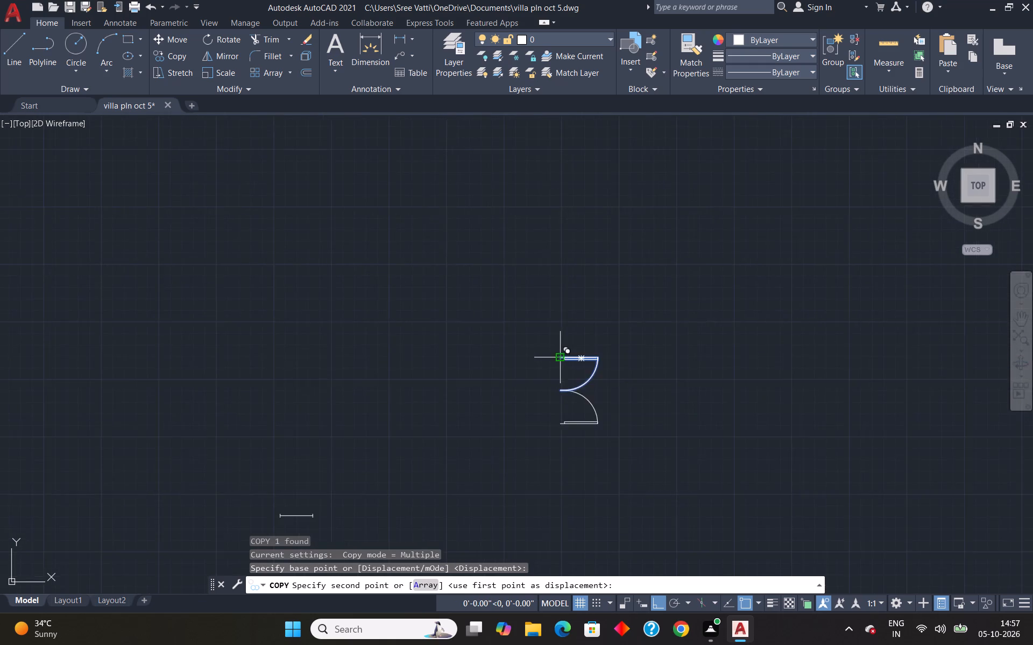
scroll(560, 357, down, 6)
scroll(470, 379, up, 6)
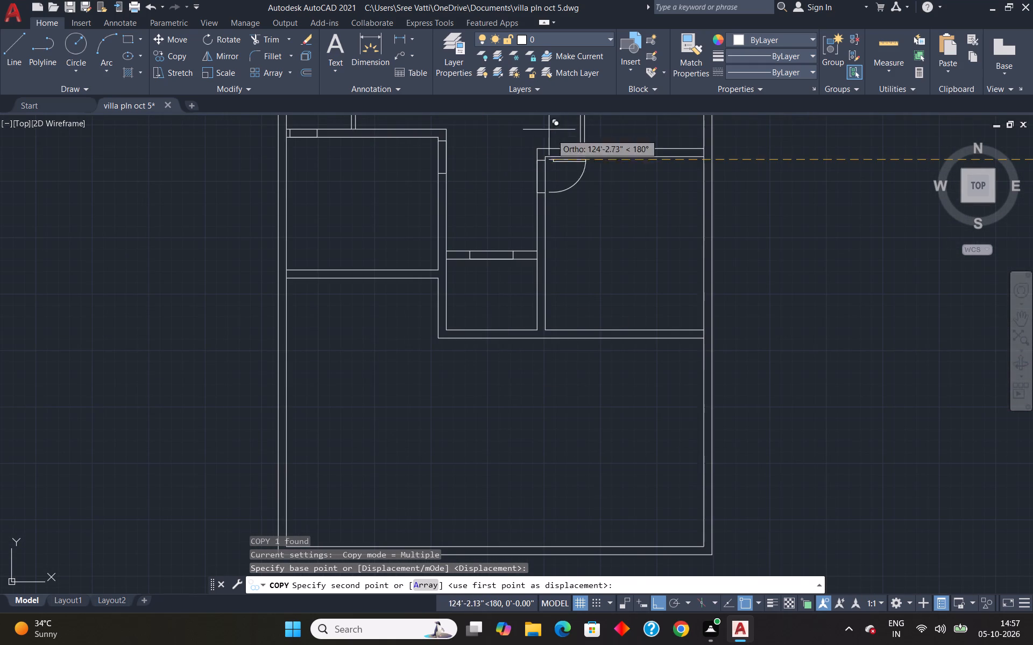
scroll(546, 159, up, 4)
click(536, 171)
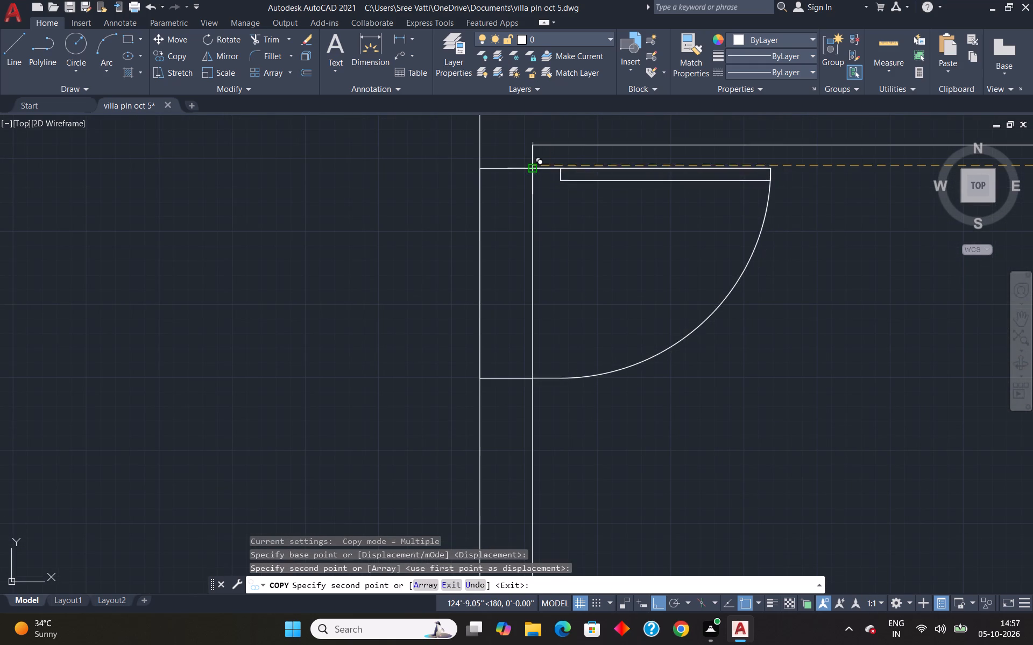
scroll(536, 181, down, 6)
key(space)
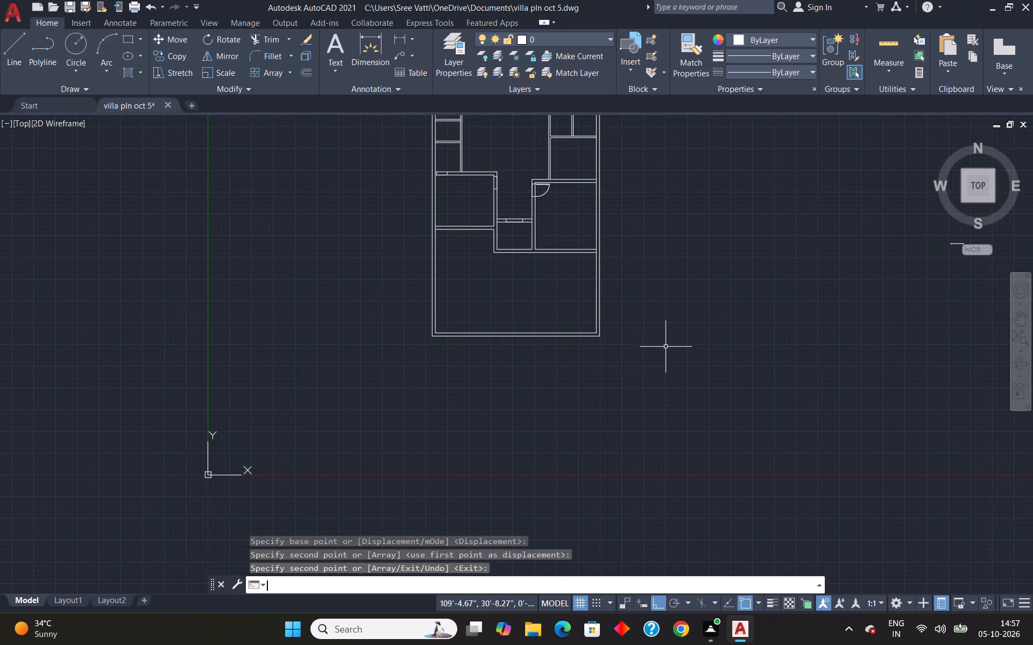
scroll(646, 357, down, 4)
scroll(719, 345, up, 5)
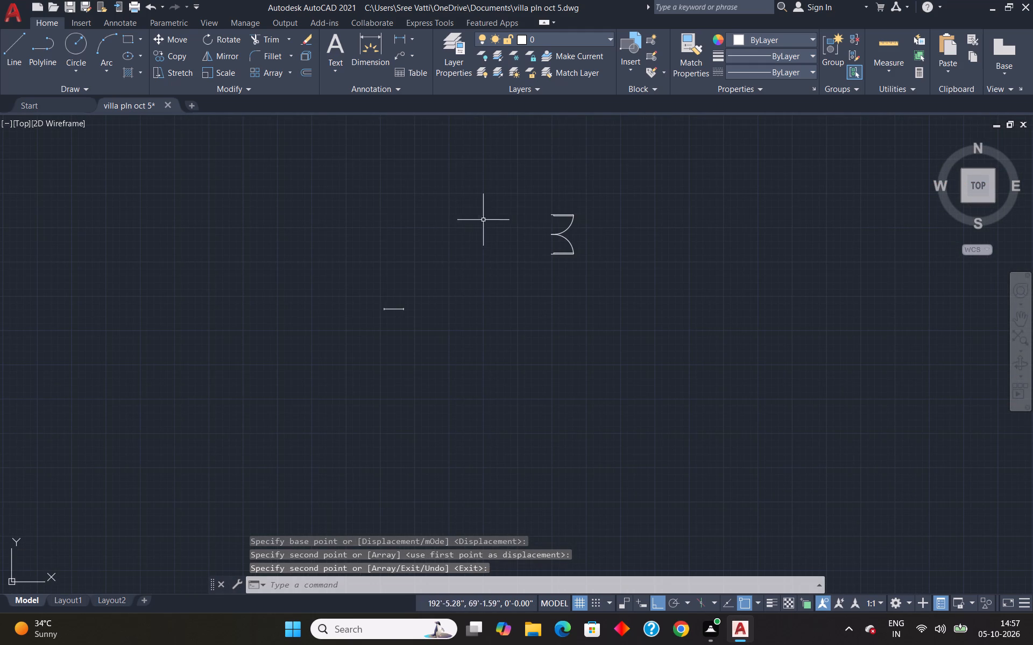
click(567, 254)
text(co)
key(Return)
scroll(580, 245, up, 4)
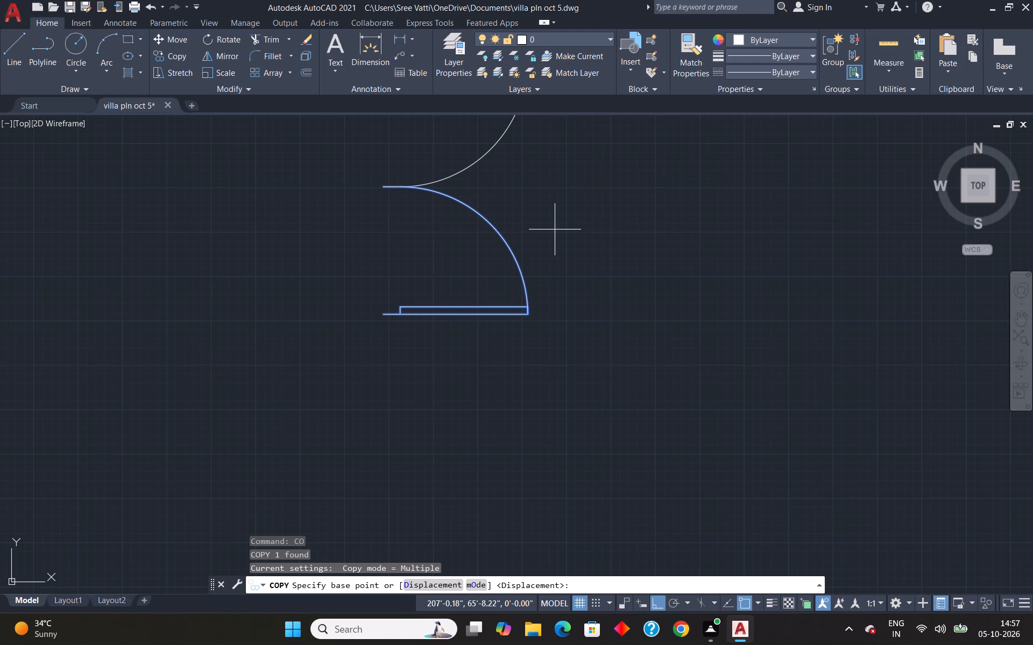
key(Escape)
Rotate the lower of the two 3' door blocks 180° about its upper left endpoint.
click(521, 277)
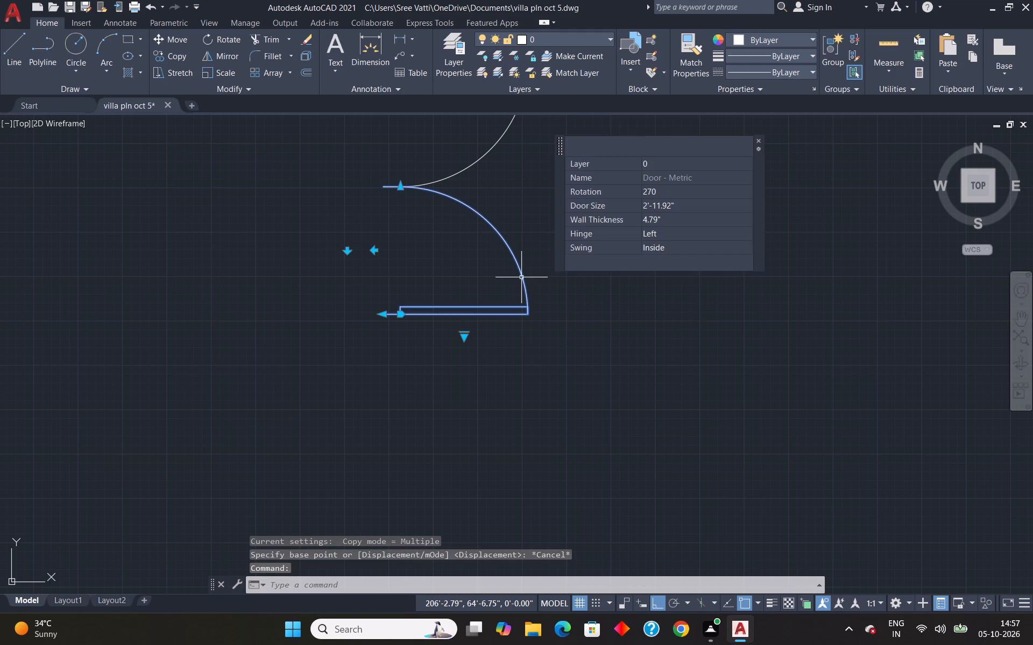
text(ro)
key(Return)
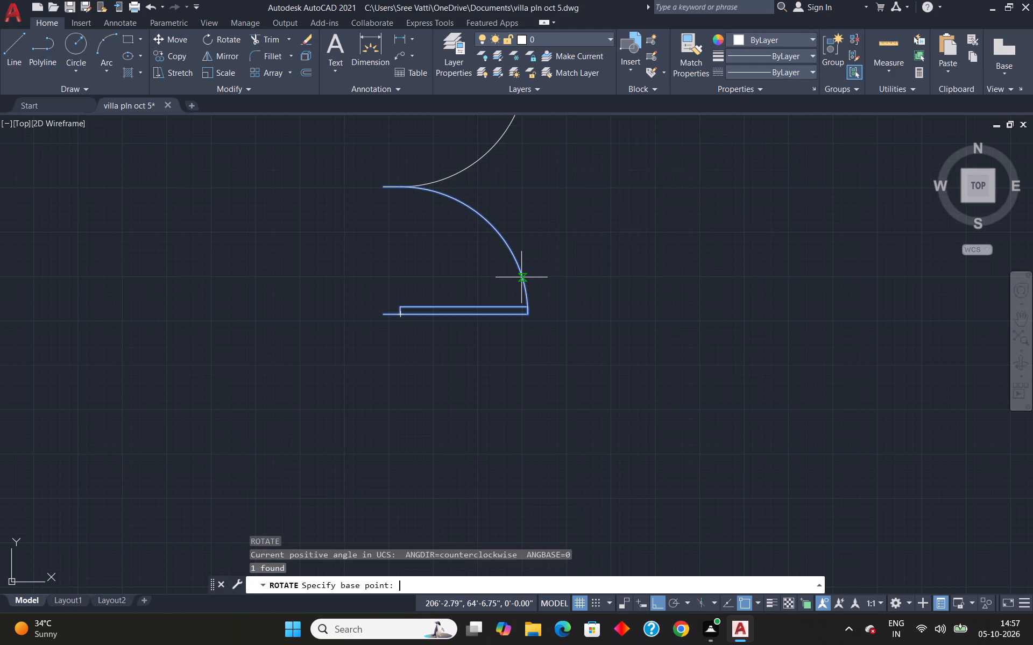
click(387, 191)
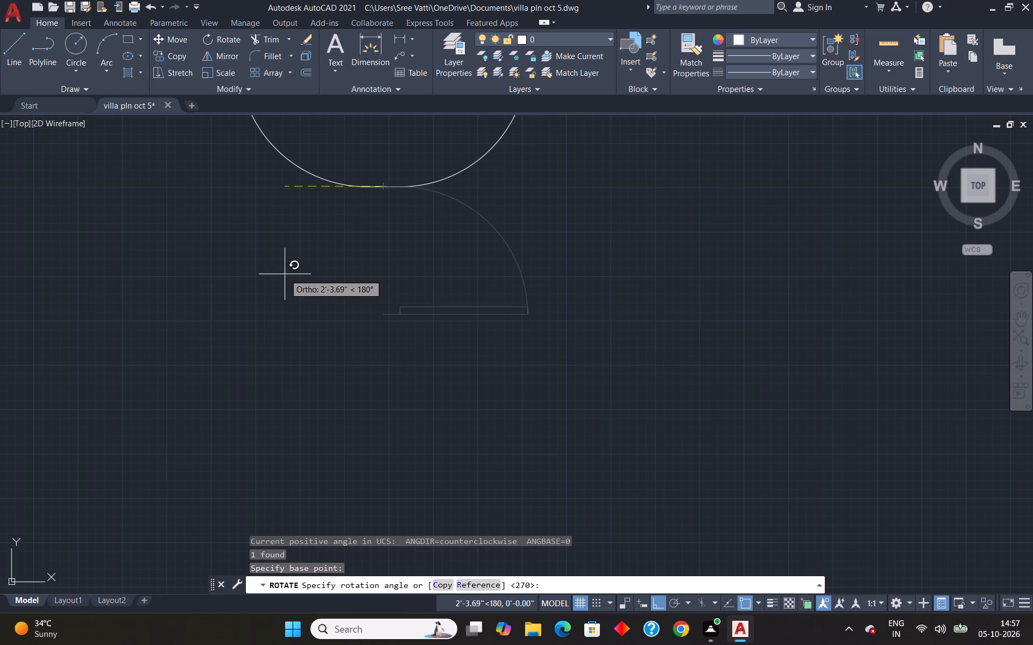
click(285, 274)
Copy the rotated door block from its hinge endpoint to the upper inner corner of the opening in the lower left room's right wall.
scroll(329, 263, down, 5)
scroll(334, 243, up, 4)
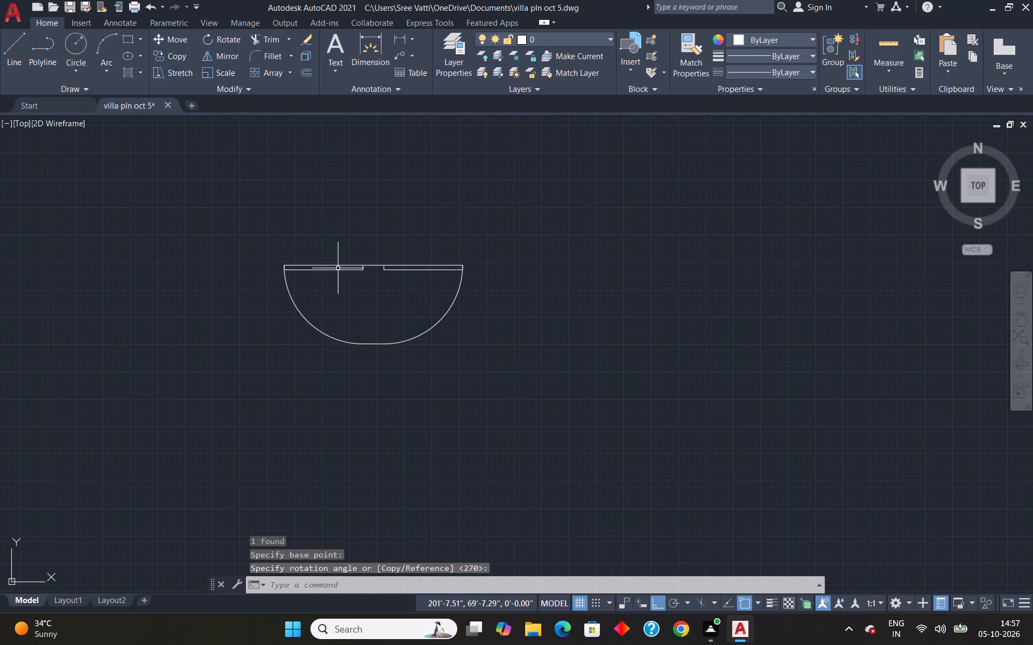
click(340, 270)
text(co)
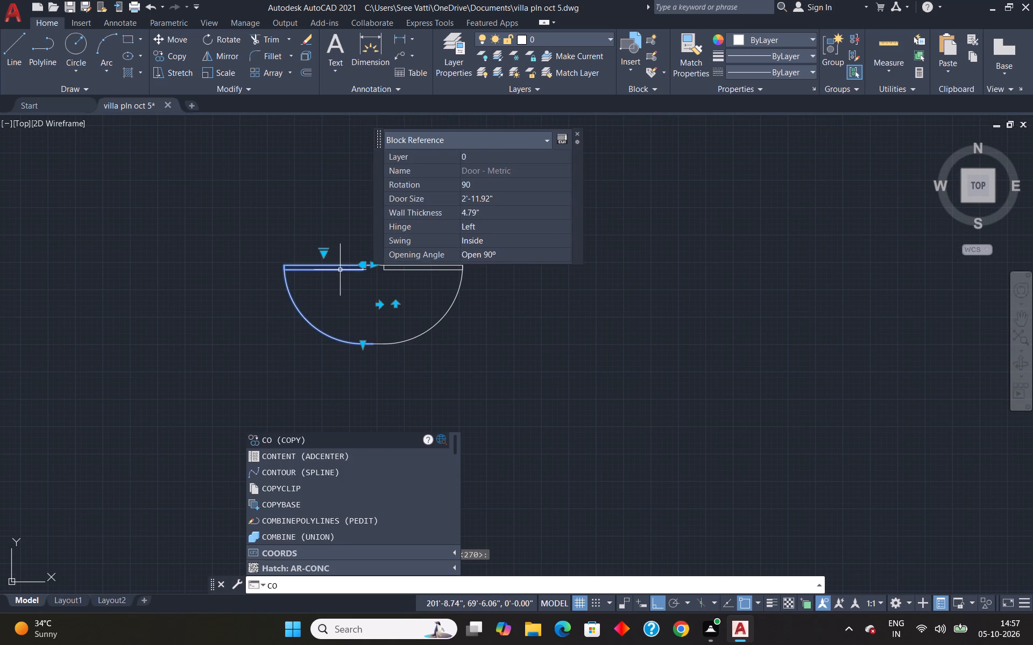
scroll(372, 342, up, 4)
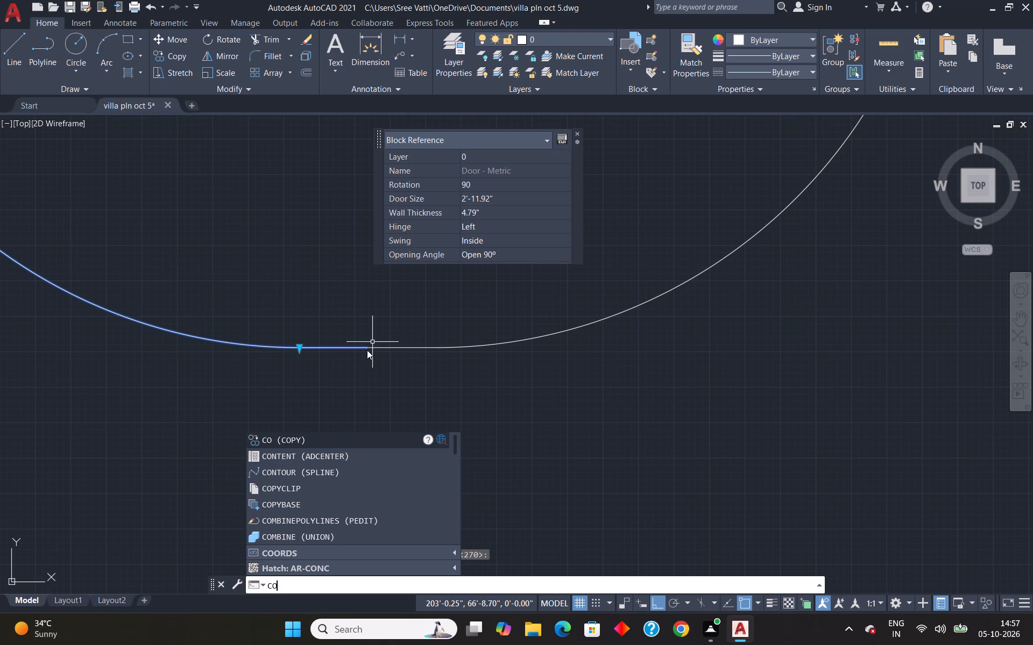
scroll(363, 350, down, 4)
scroll(360, 354, up, 4)
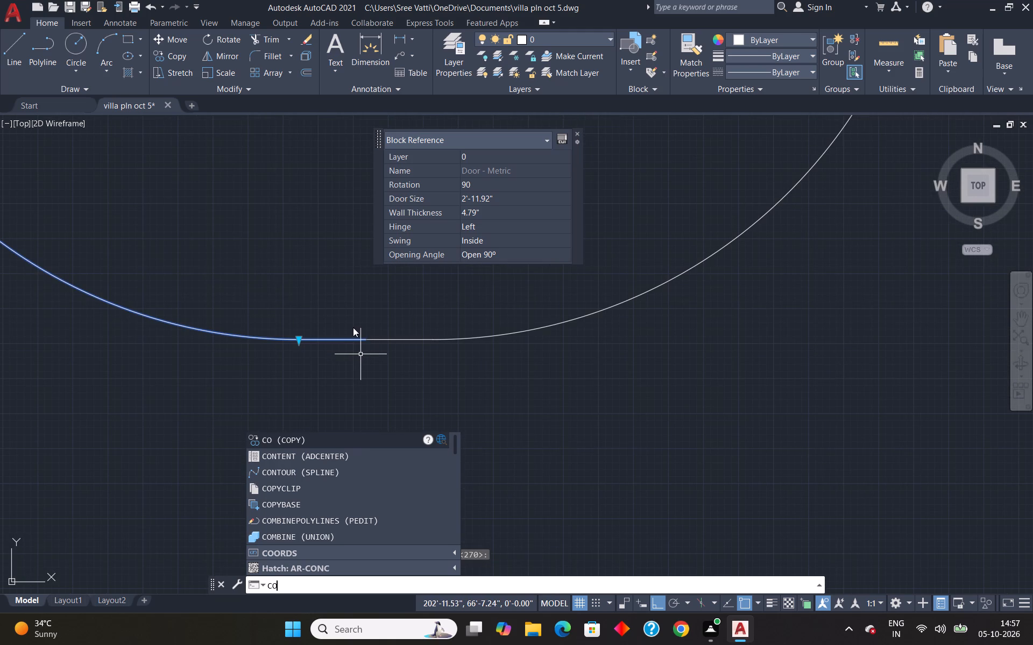
click(365, 337)
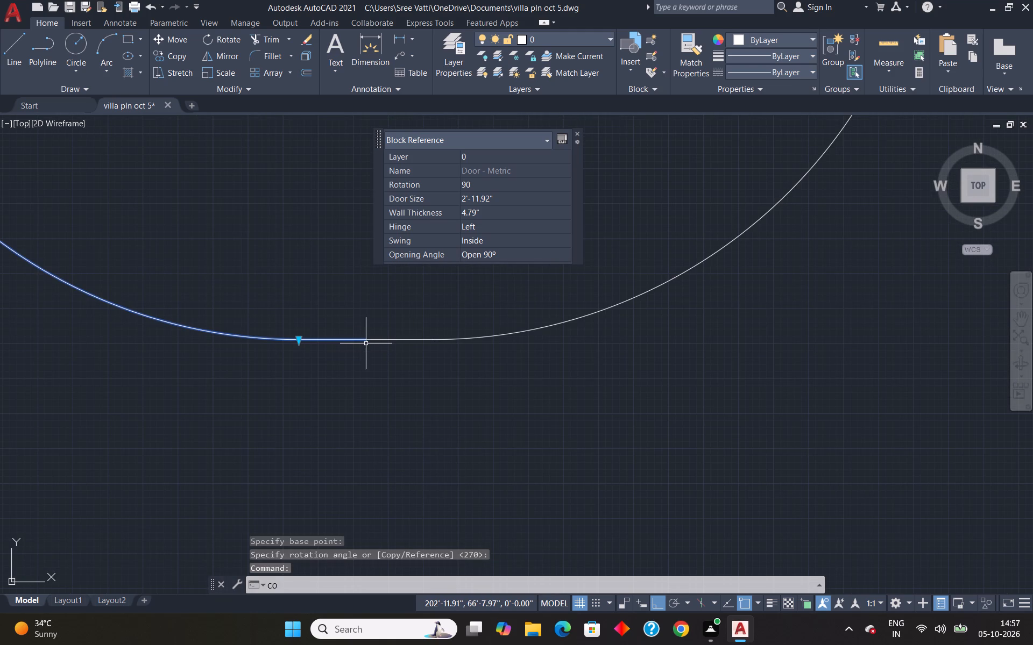
click(365, 339)
scroll(343, 338, down, 5)
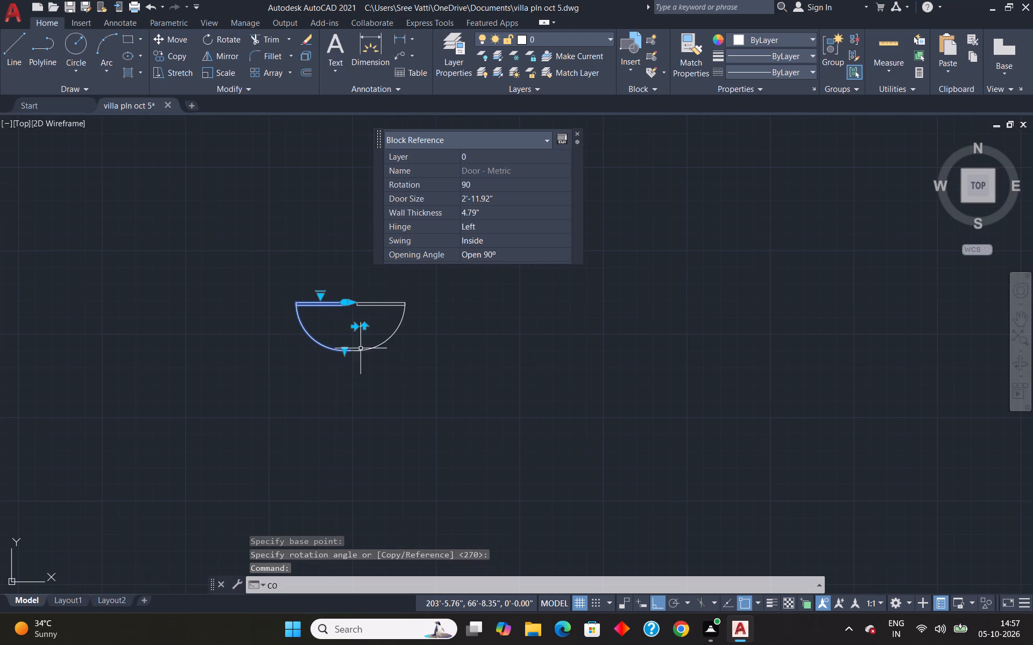
key(Return)
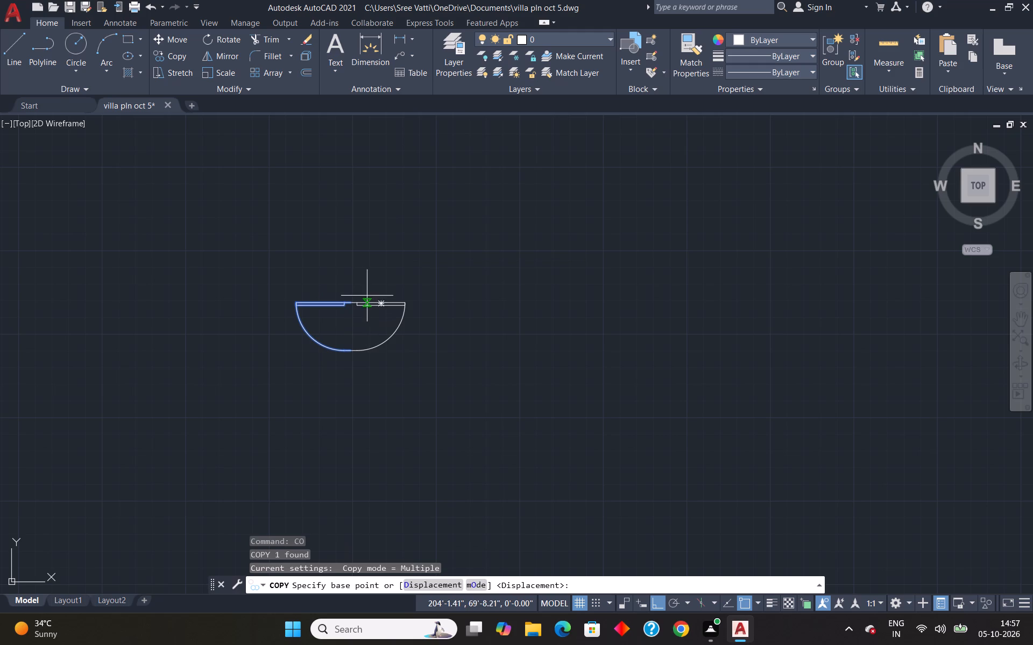
scroll(344, 309, up, 6)
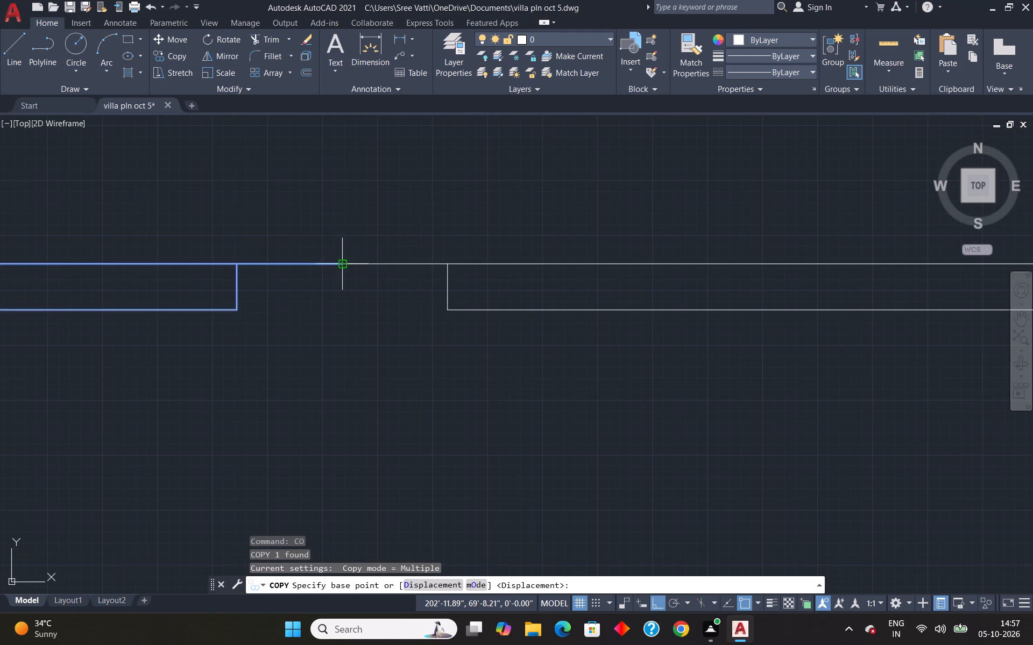
click(344, 265)
scroll(330, 272, down, 12)
scroll(186, 293, up, 6)
scroll(337, 211, down, 5)
scroll(329, 207, up, 6)
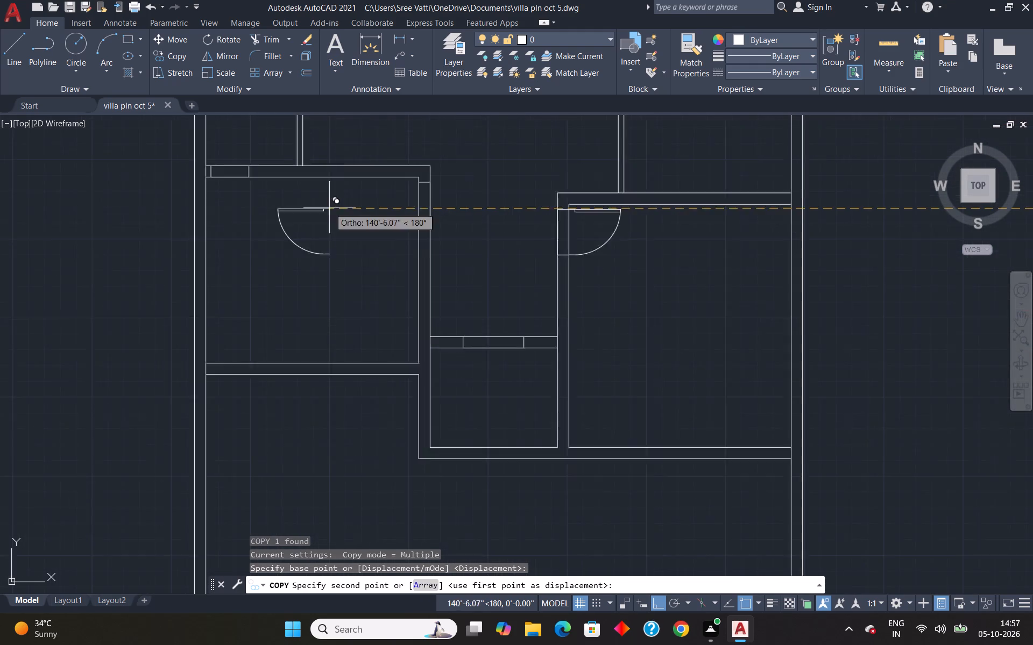
click(472, 173)
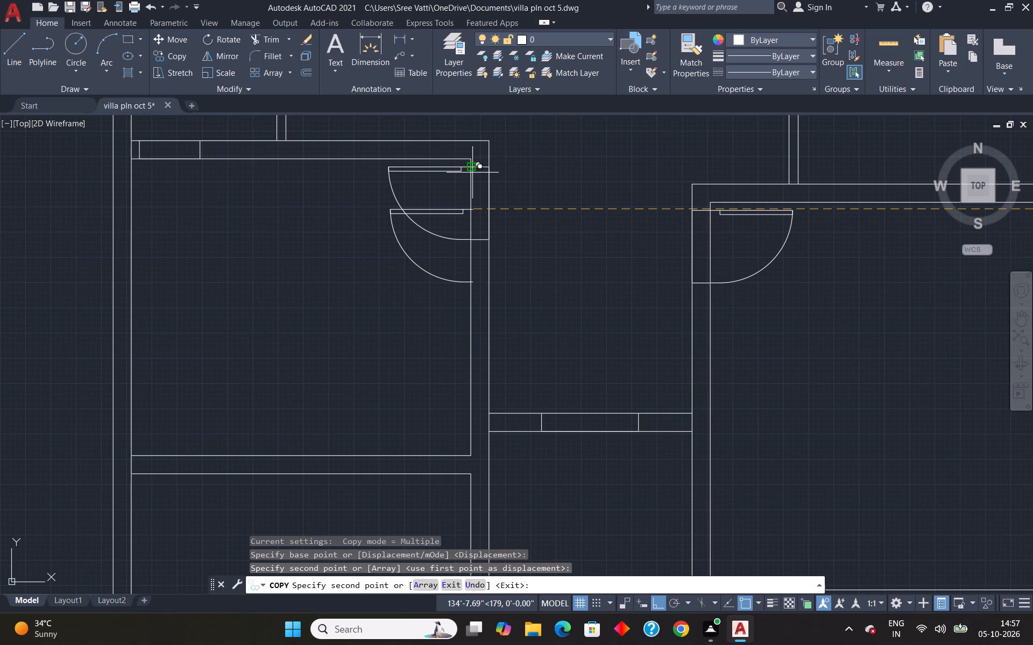
scroll(482, 199, down, 5)
key(Escape)
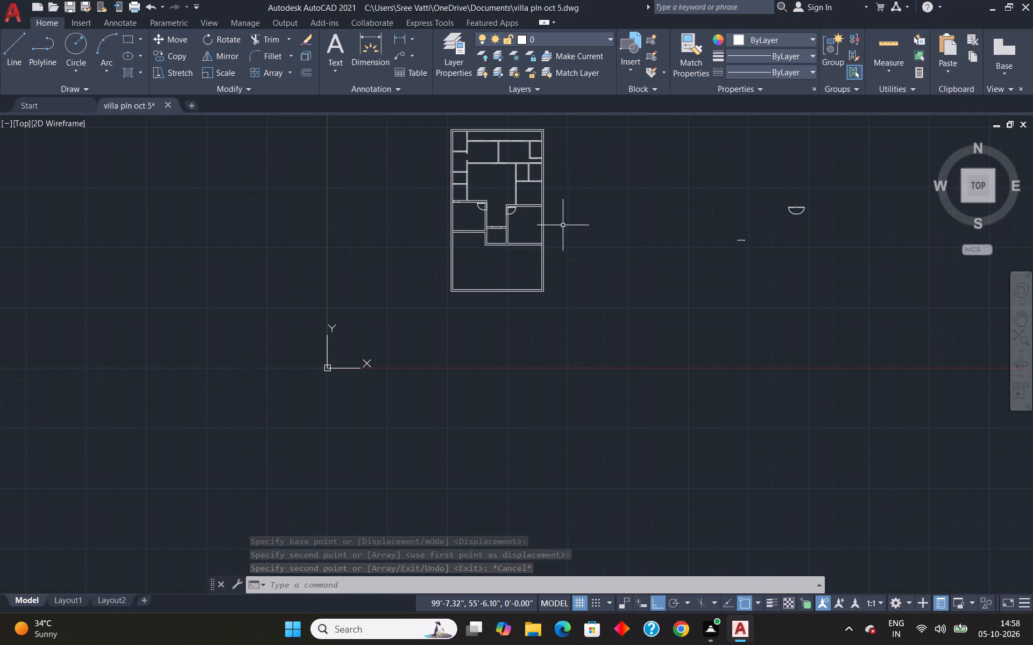
Rotate the right-hand spare door block outside the plan 90° counterclockwise about its hinge endpoint.
scroll(548, 195, up, 4)
scroll(548, 197, down, 6)
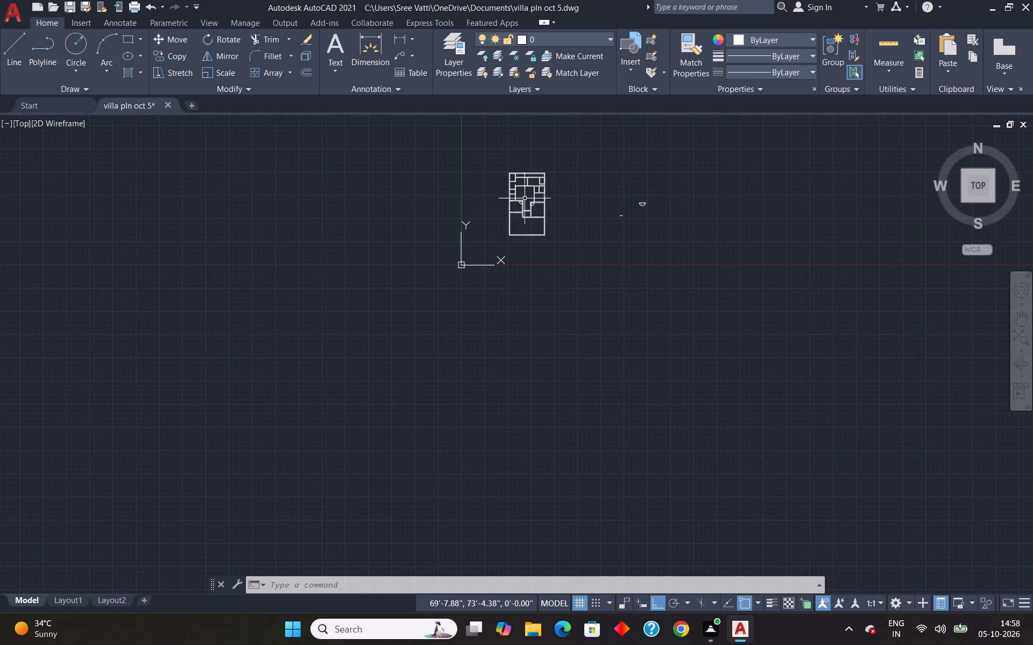
scroll(543, 181, up, 4)
scroll(431, 362, up, 4)
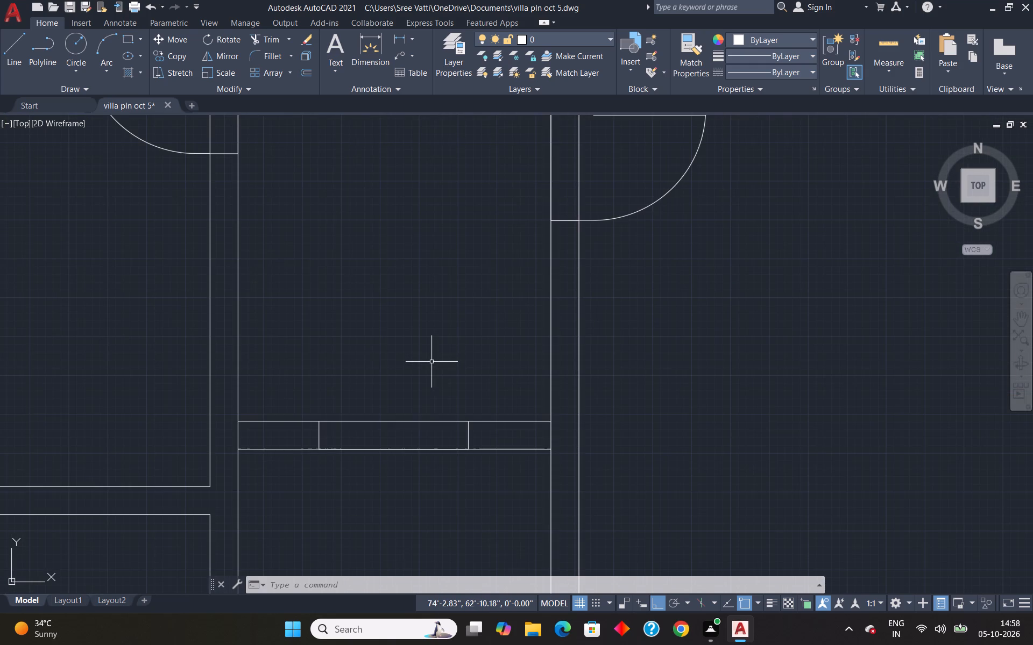
scroll(431, 362, down, 5)
scroll(390, 317, up, 3)
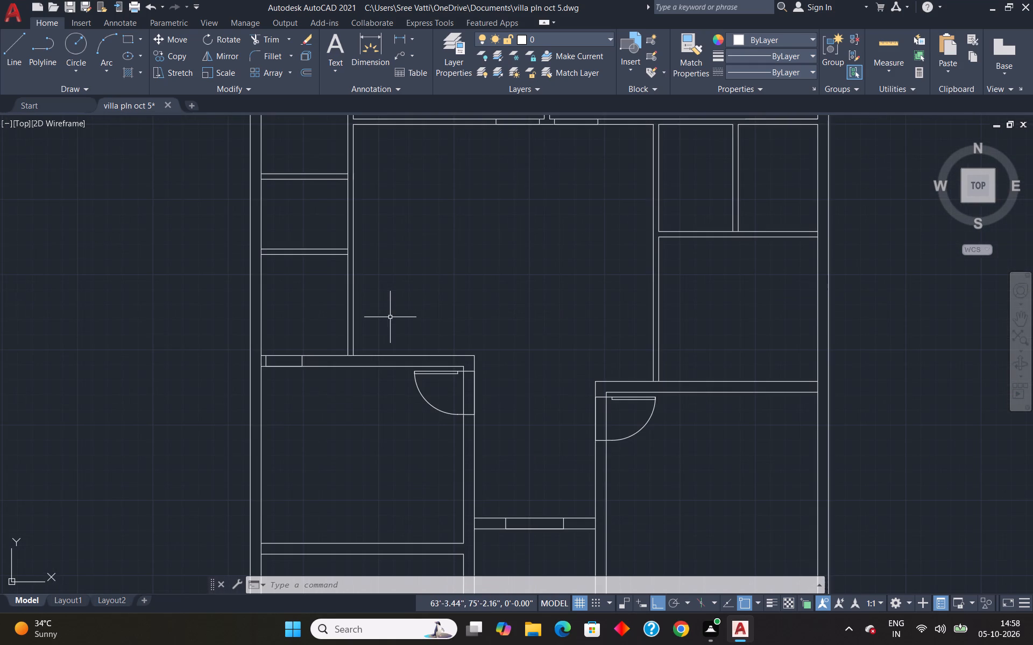
scroll(436, 384, down, 6)
scroll(585, 412, up, 5)
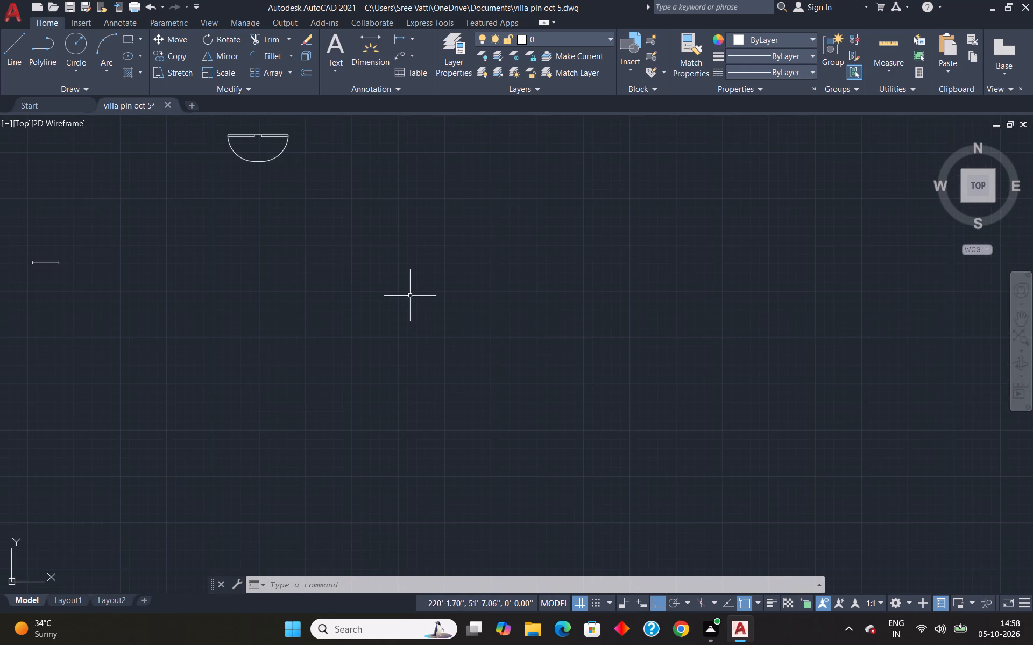
scroll(409, 297, down, 4)
scroll(397, 286, up, 5)
click(322, 205)
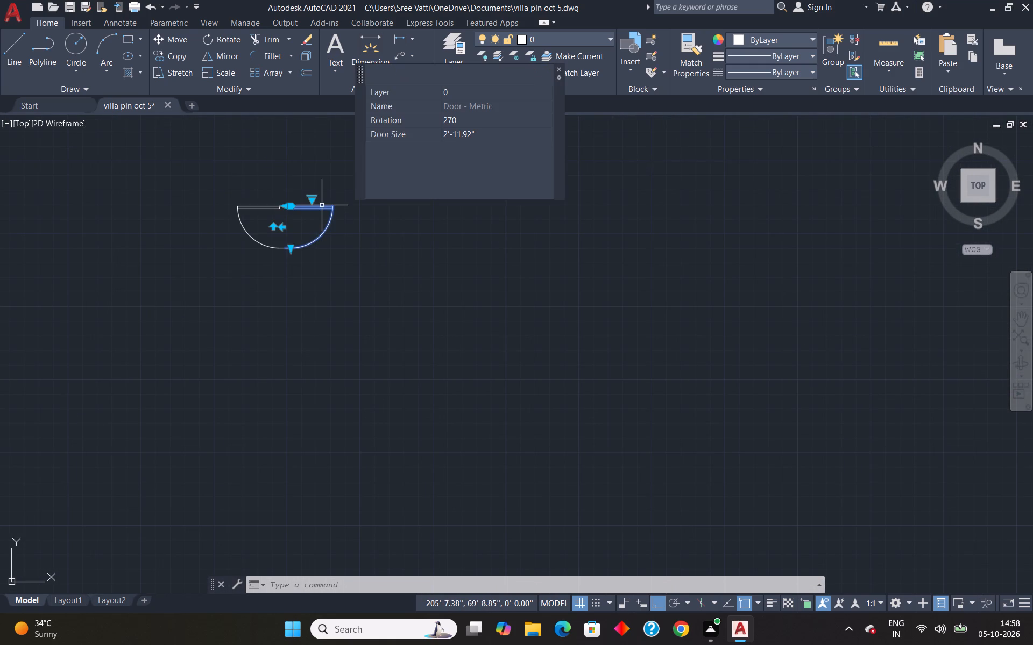
text(ro)
key(Return)
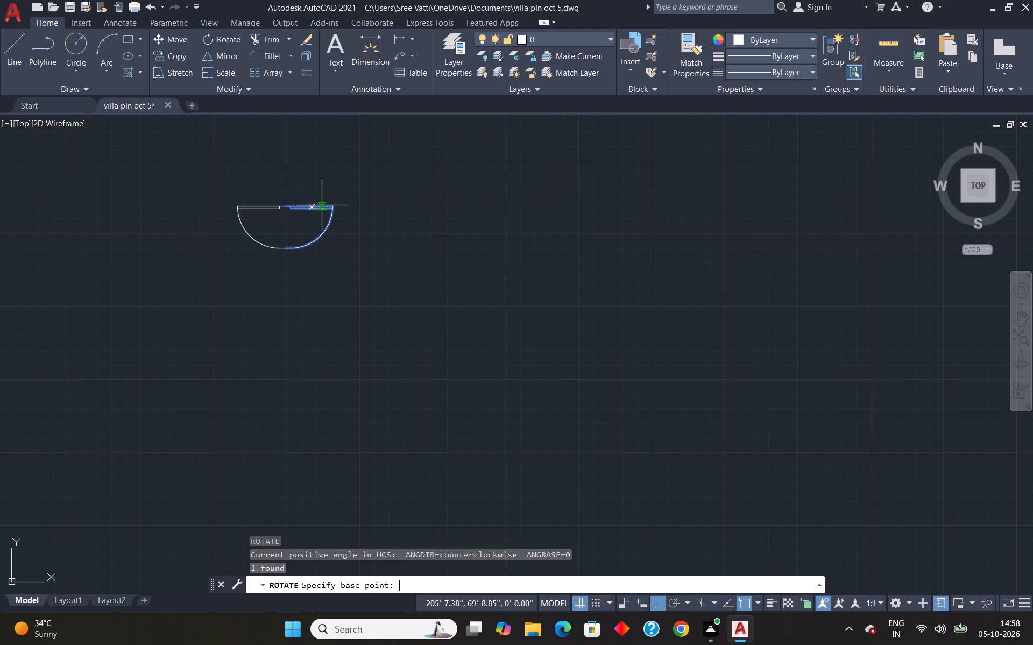
scroll(281, 219, up, 4)
scroll(289, 194, down, 2)
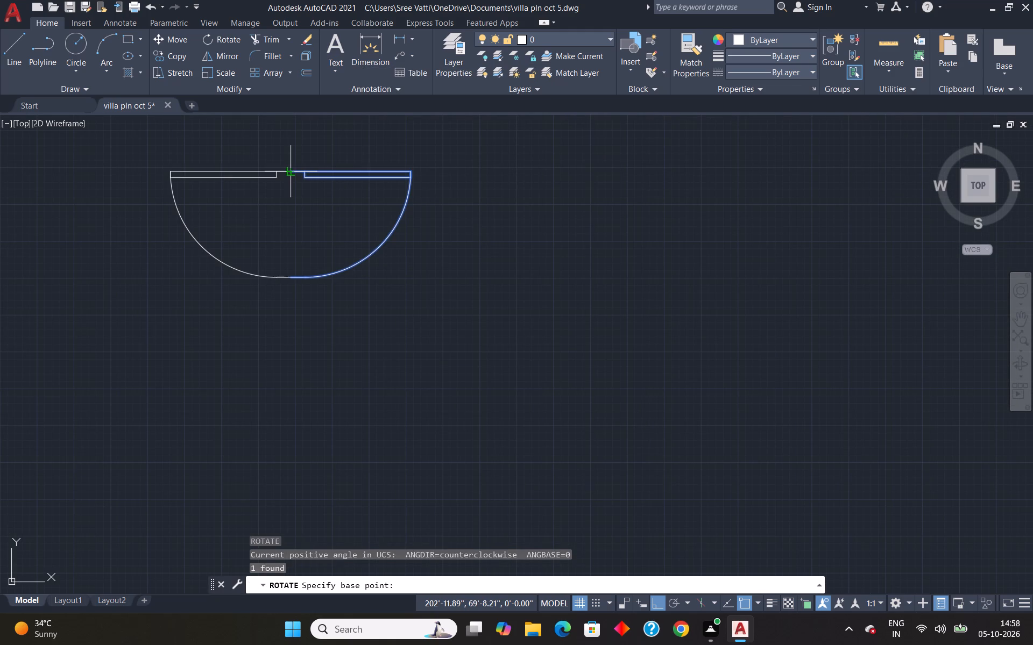
click(290, 173)
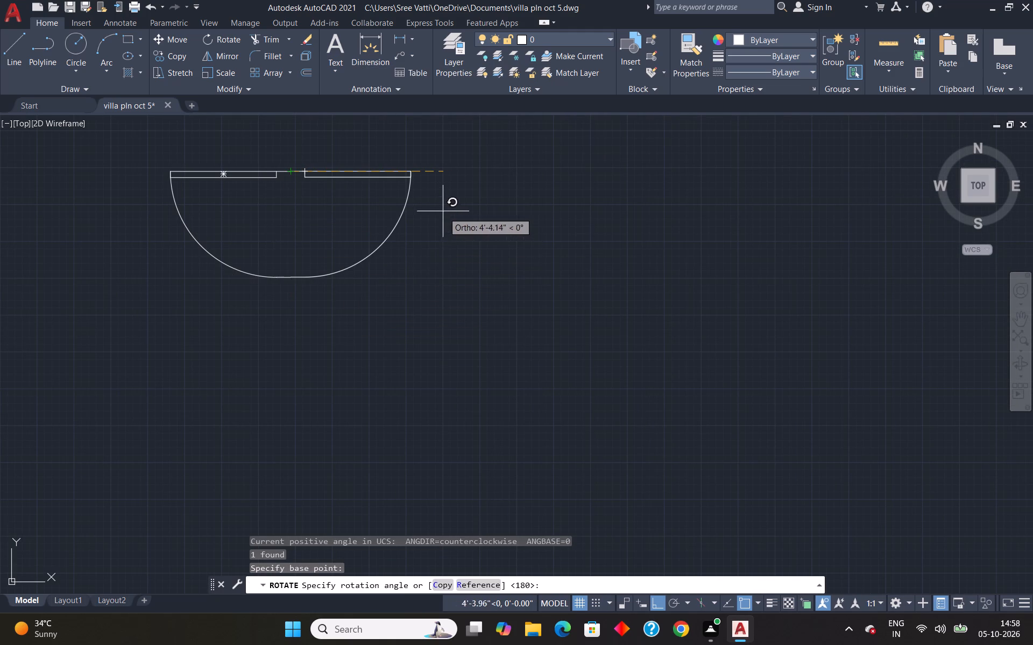
scroll(354, 185, down, 4)
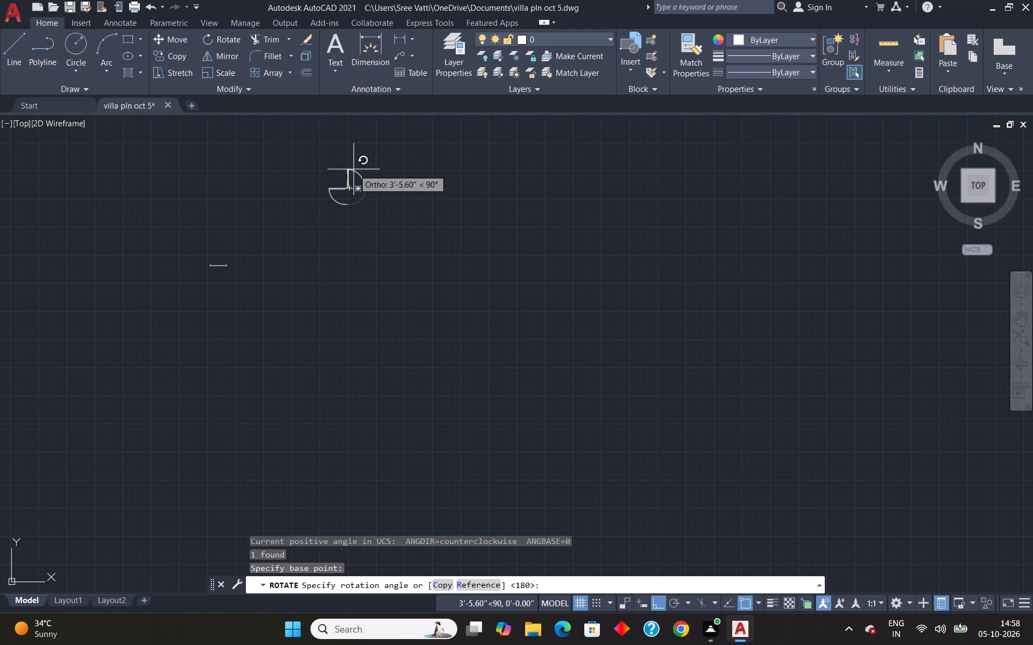
click(353, 169)
Scale the upright spare door block by reference from its hinge-side bottom end, making its opening width 2'.
scroll(362, 183, up, 3)
click(358, 181)
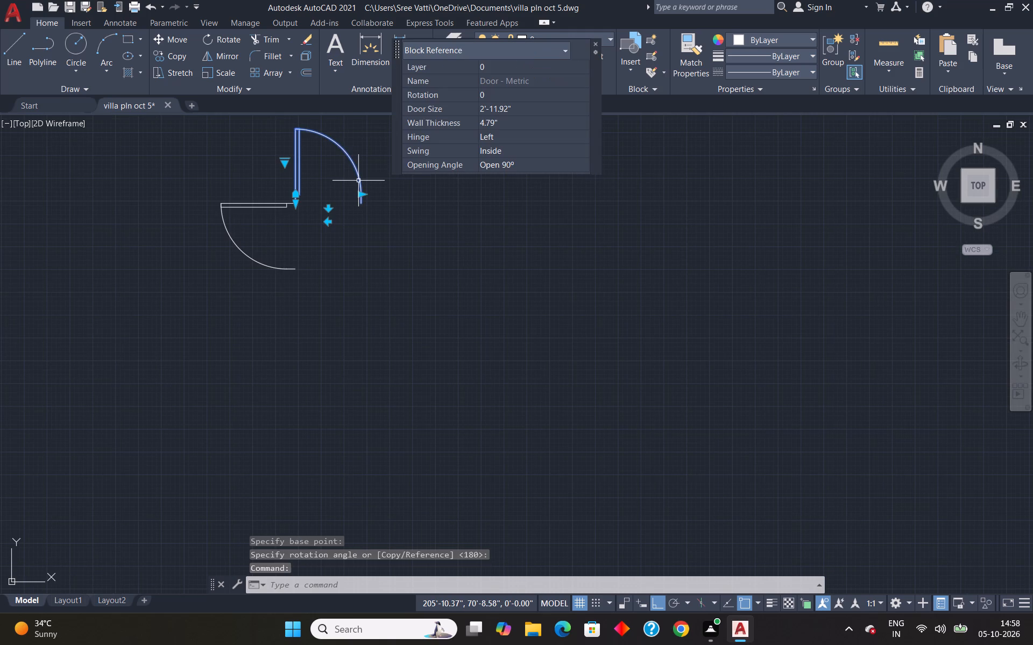
text(sc)
key(Return)
scroll(330, 289, down, 3)
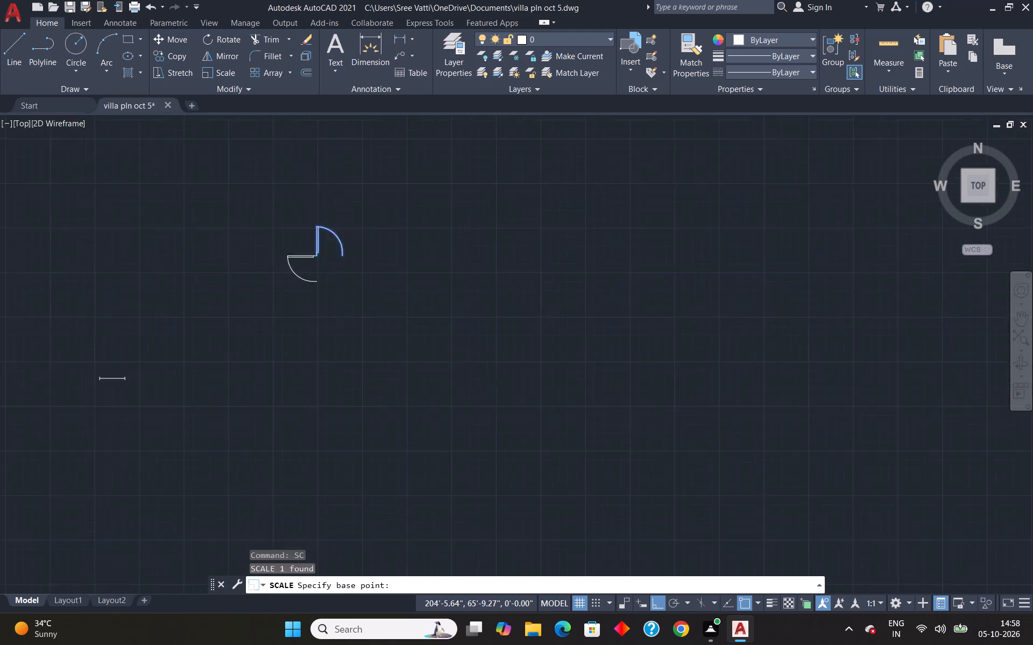
scroll(328, 261, up, 6)
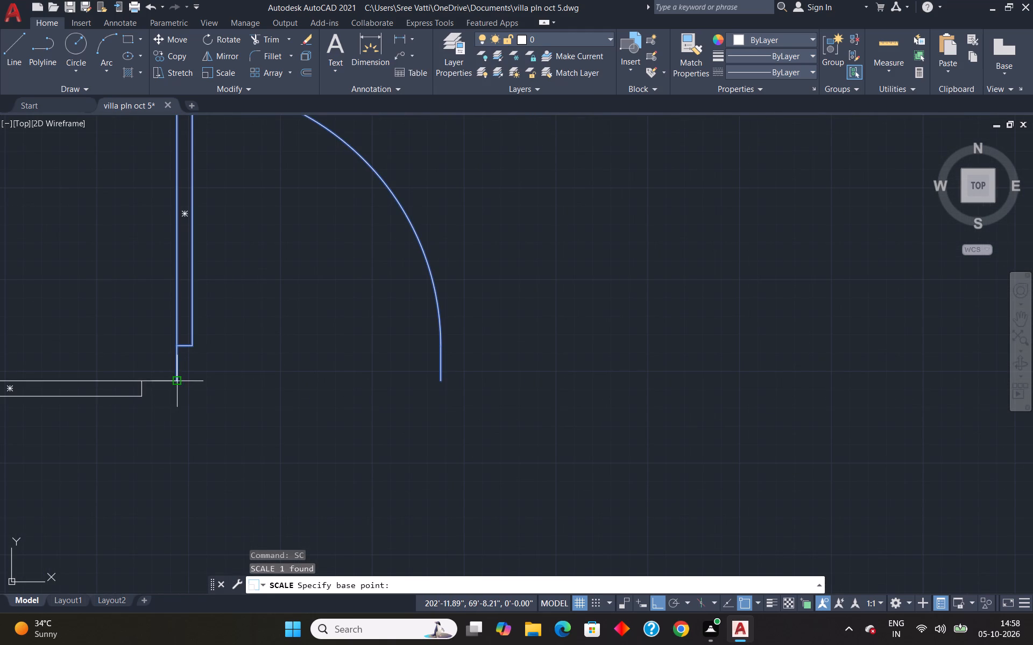
click(178, 377)
key(r)
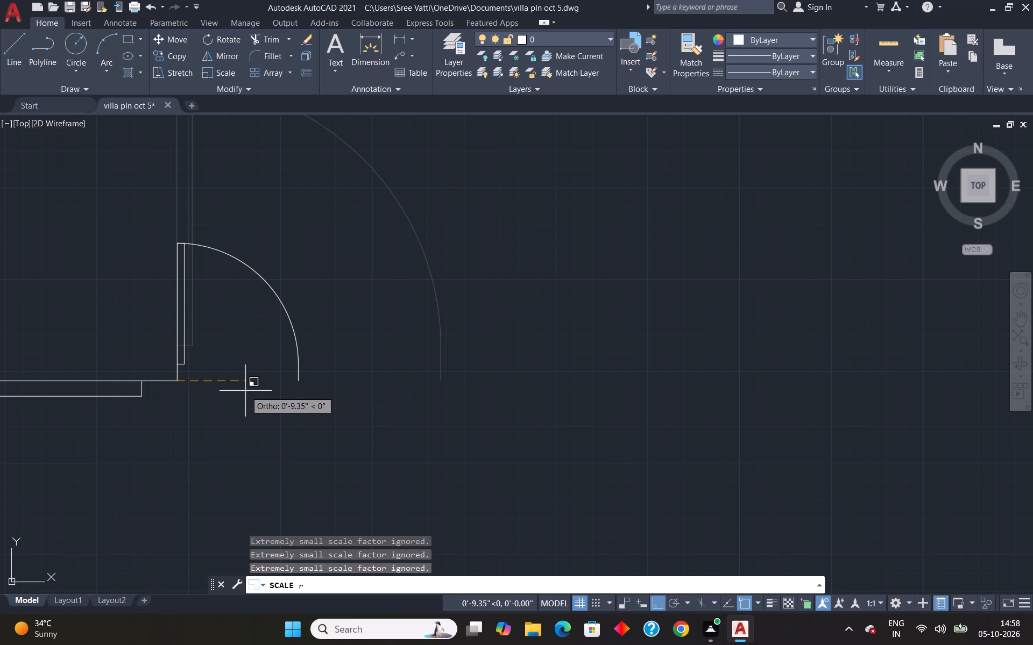
key(Return)
click(174, 377)
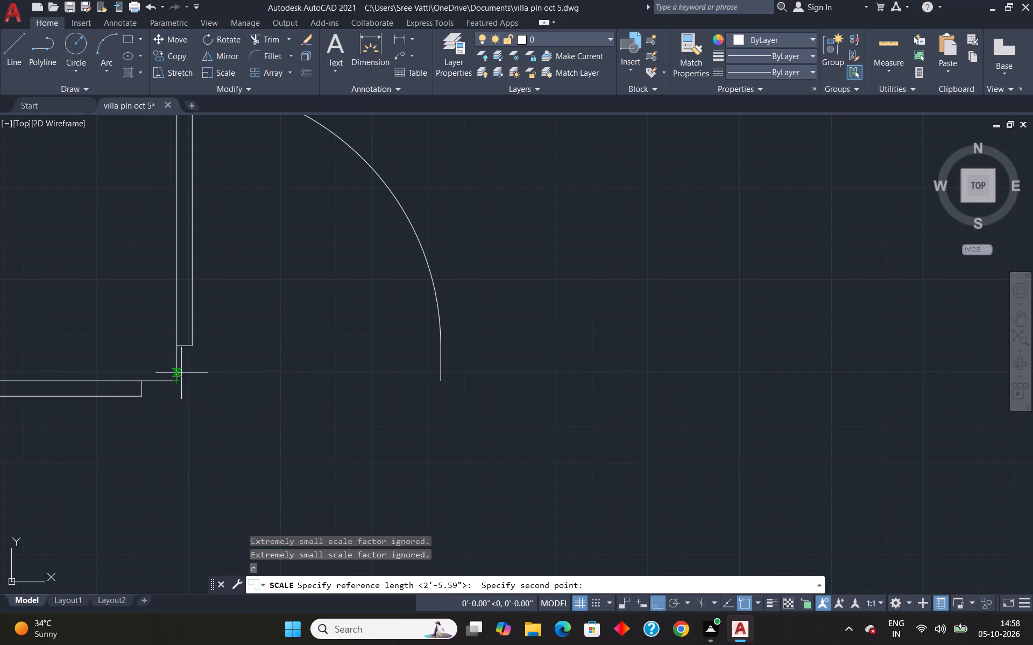
click(444, 379)
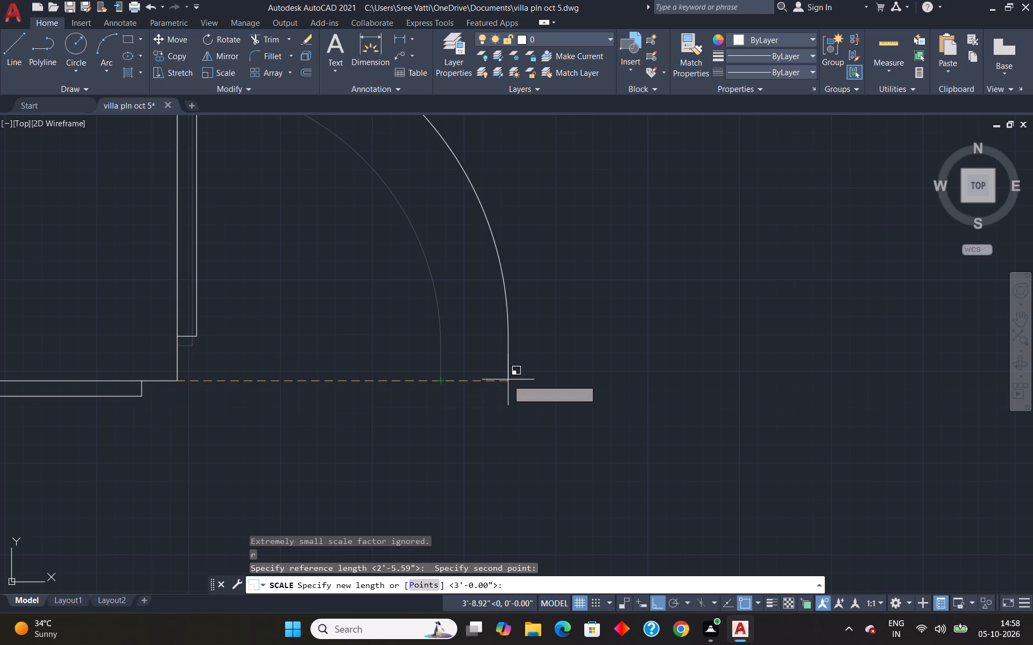
text(2')
key(Return)
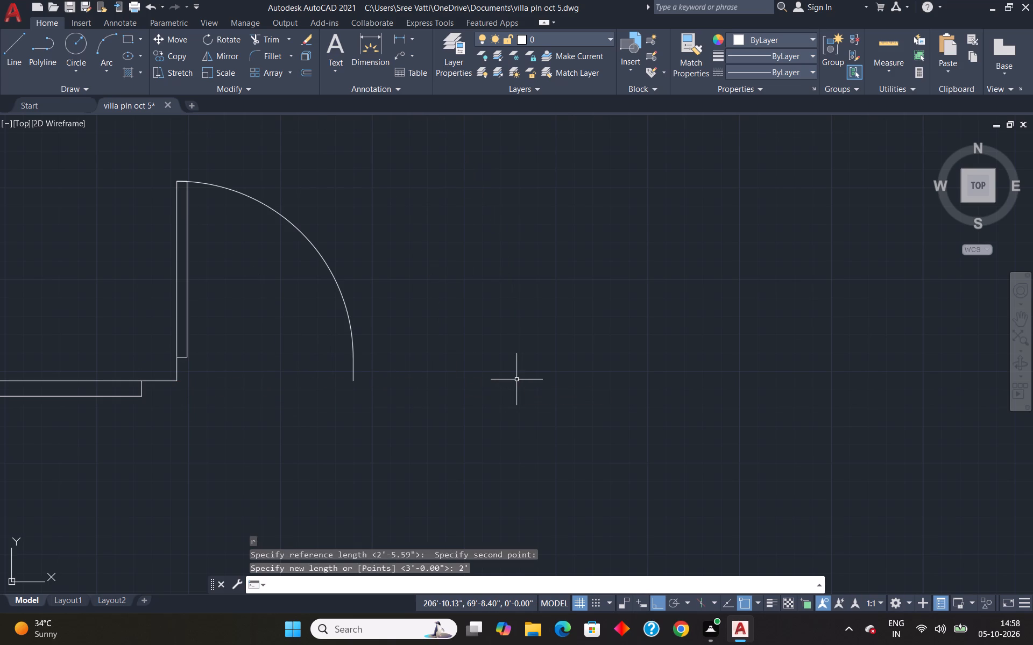
Mirror the 2' door block about a vertical line through its free-end bottom endpoint, keeping the original, to form a double door.
click(355, 359)
text(mi)
key(Return)
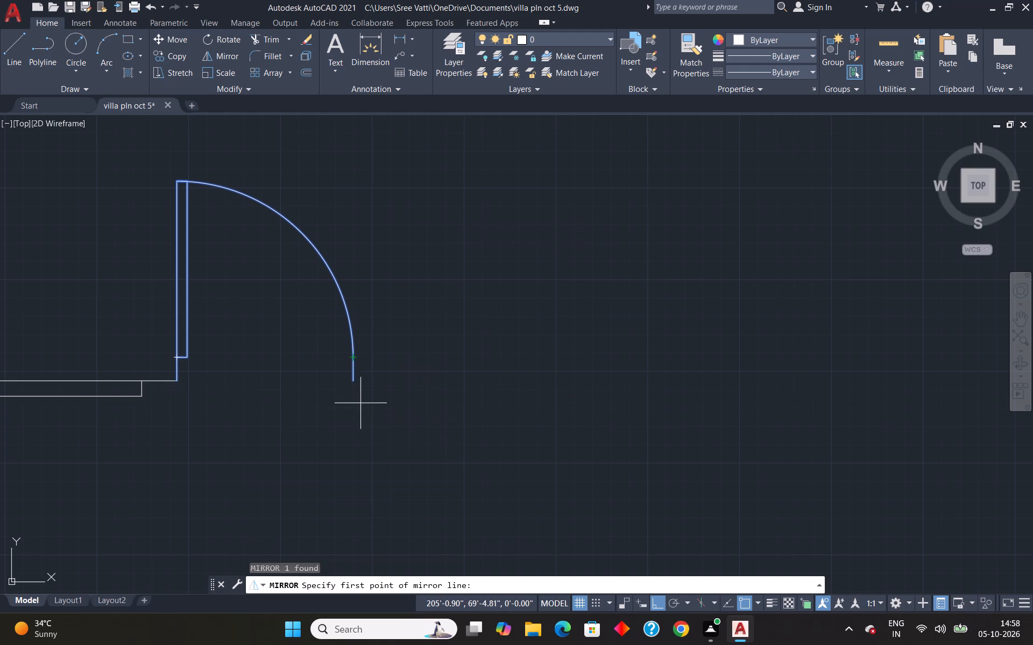
click(355, 386)
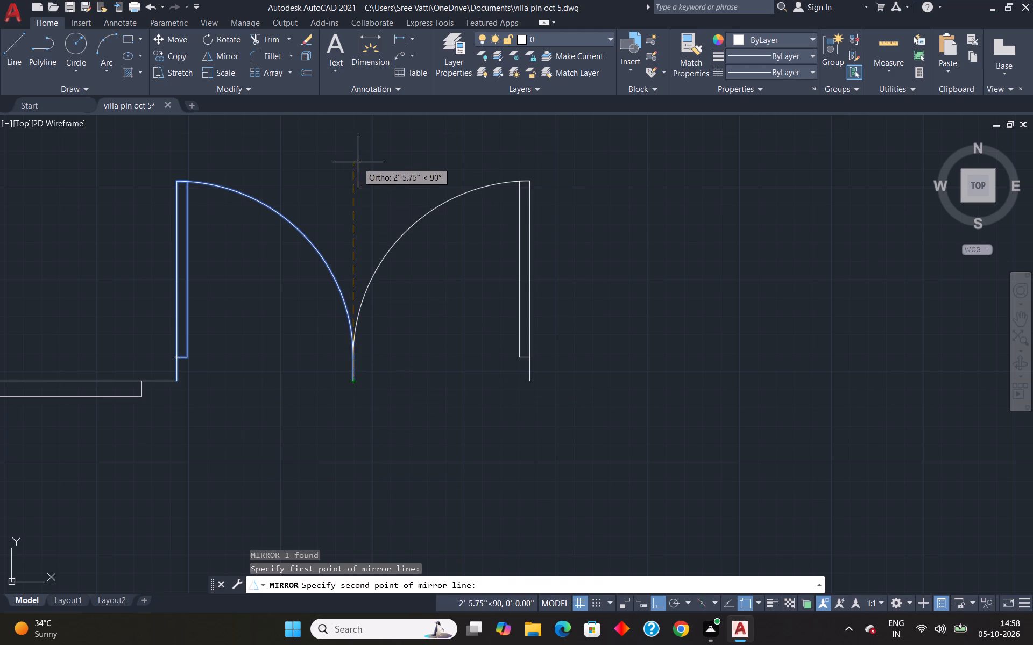
click(366, 142)
key(space)
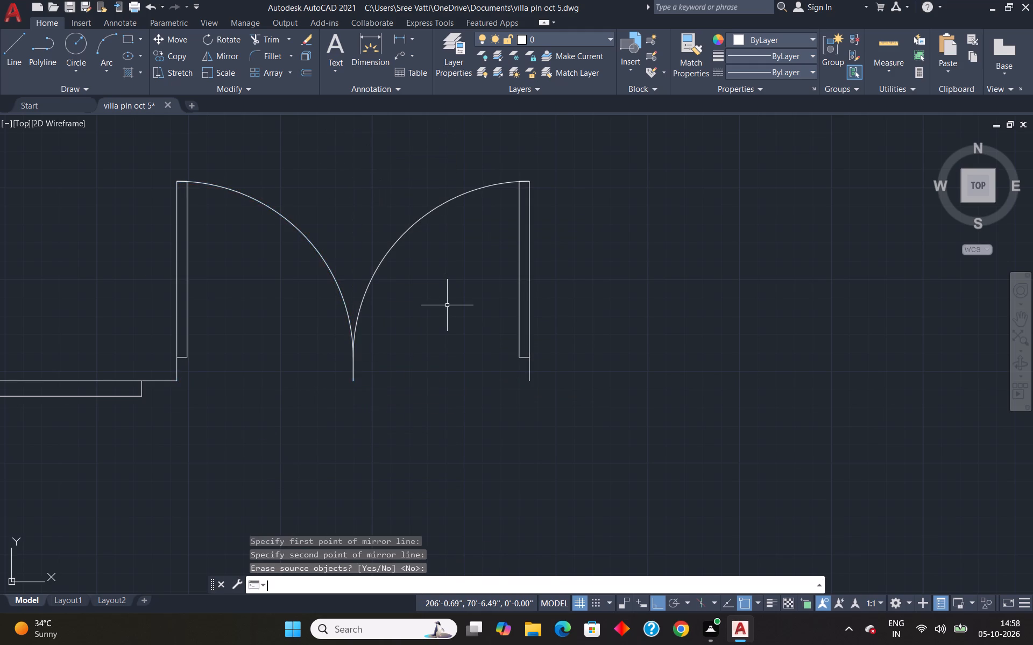
Move the spare horizontal door block about 4'-7" to the left, clear of the double door.
scroll(403, 273, down, 3)
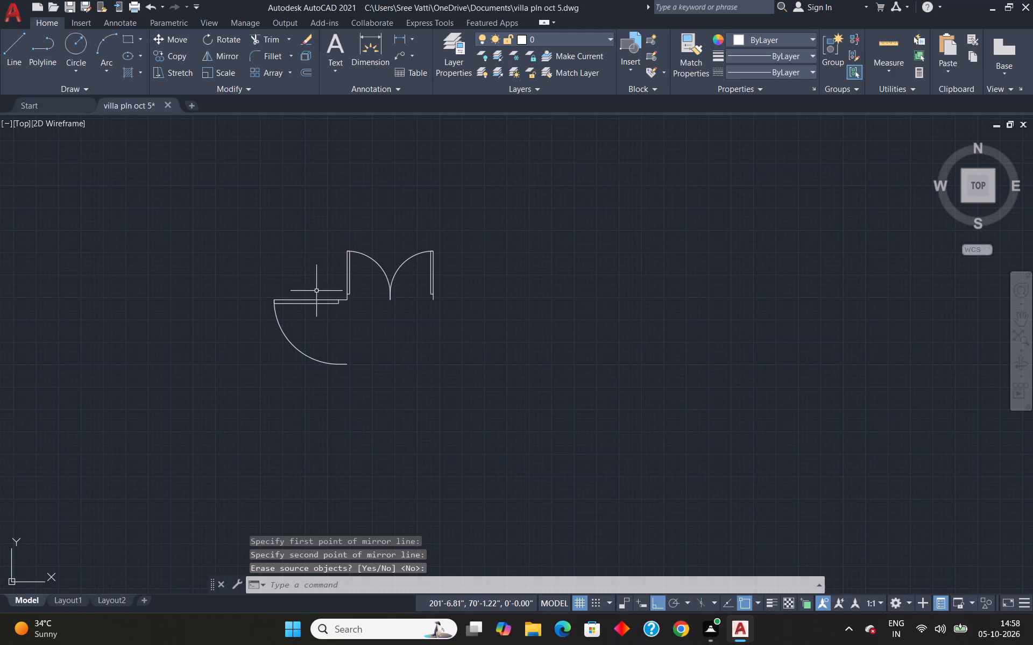
click(313, 302)
key(m)
key(Return)
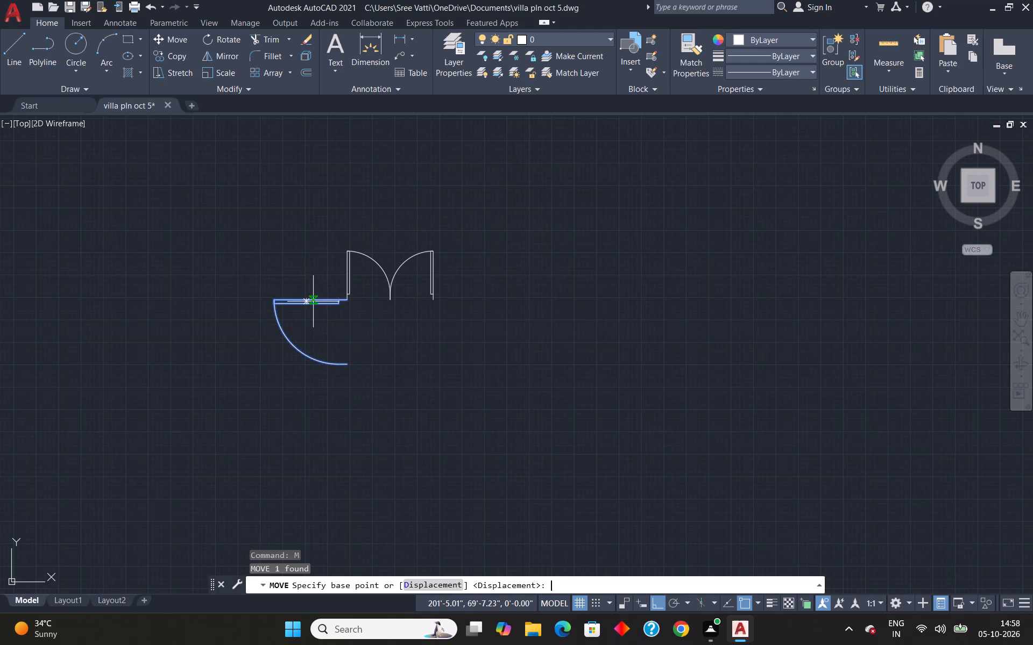
click(277, 303)
click(175, 298)
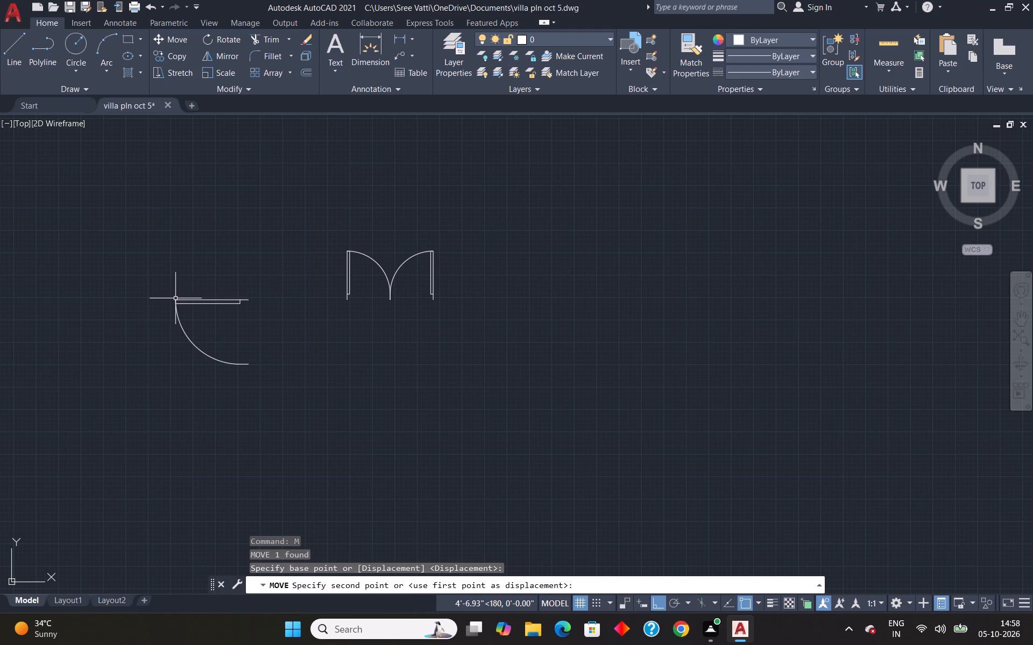
Move the double door from its bottom left hinge endpoint to the upper left corner of the opening in the central passage's cross wall.
click(309, 231)
click(508, 367)
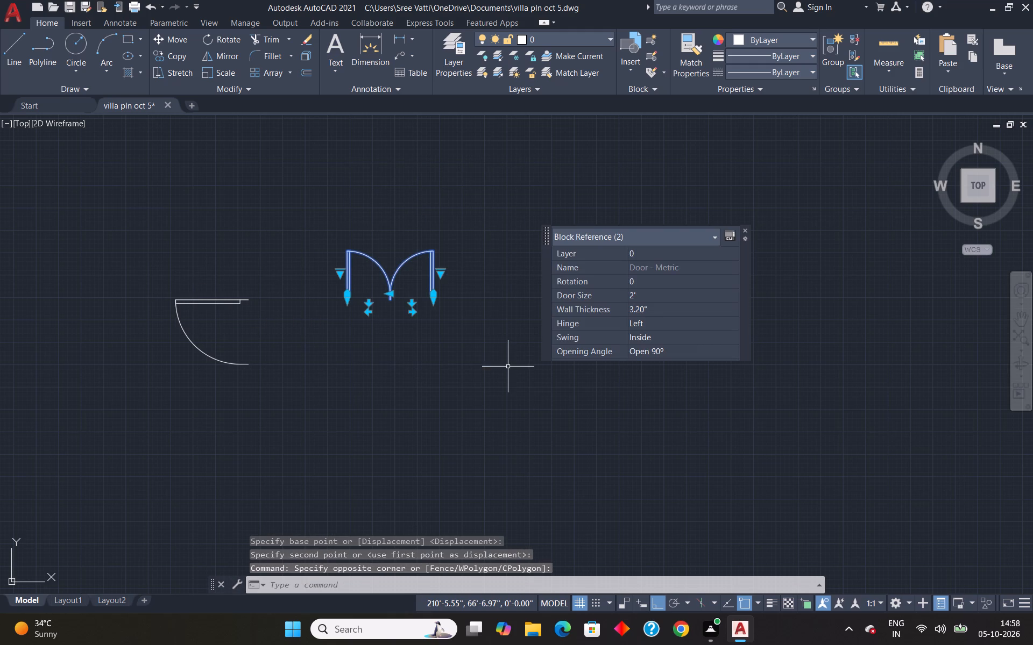
key(m)
key(Return)
scroll(349, 299, up, 4)
click(327, 301)
scroll(327, 301, down, 9)
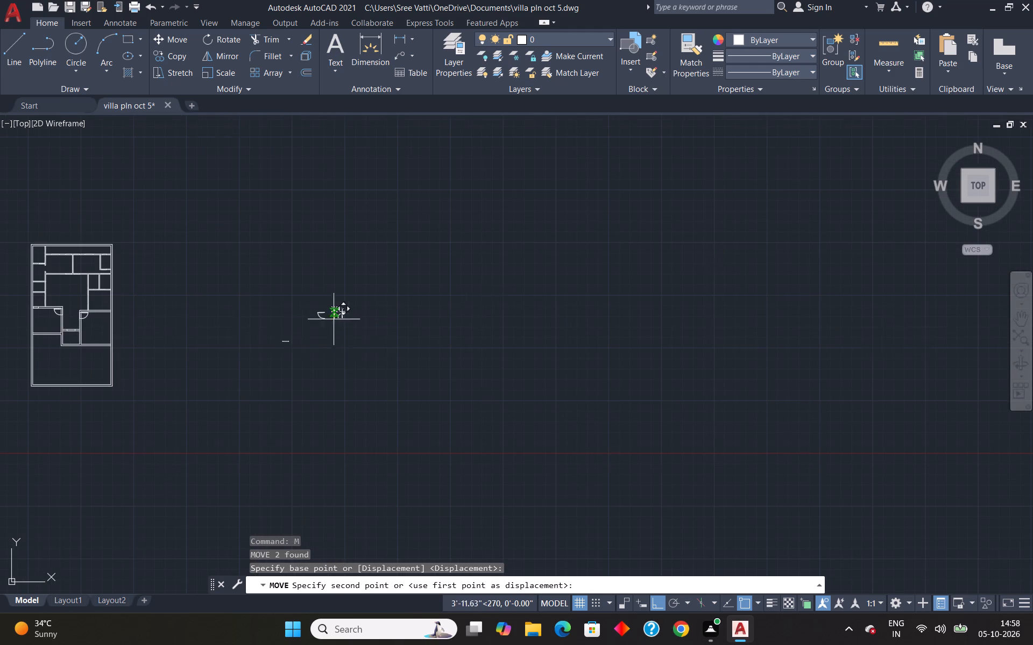
scroll(60, 338, up, 5)
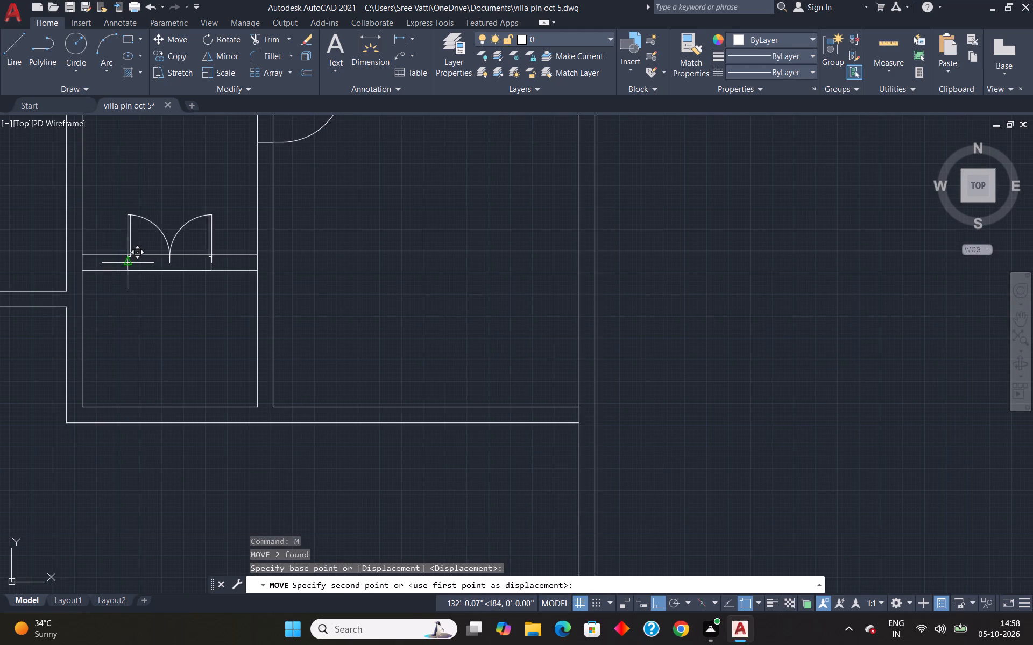
click(124, 255)
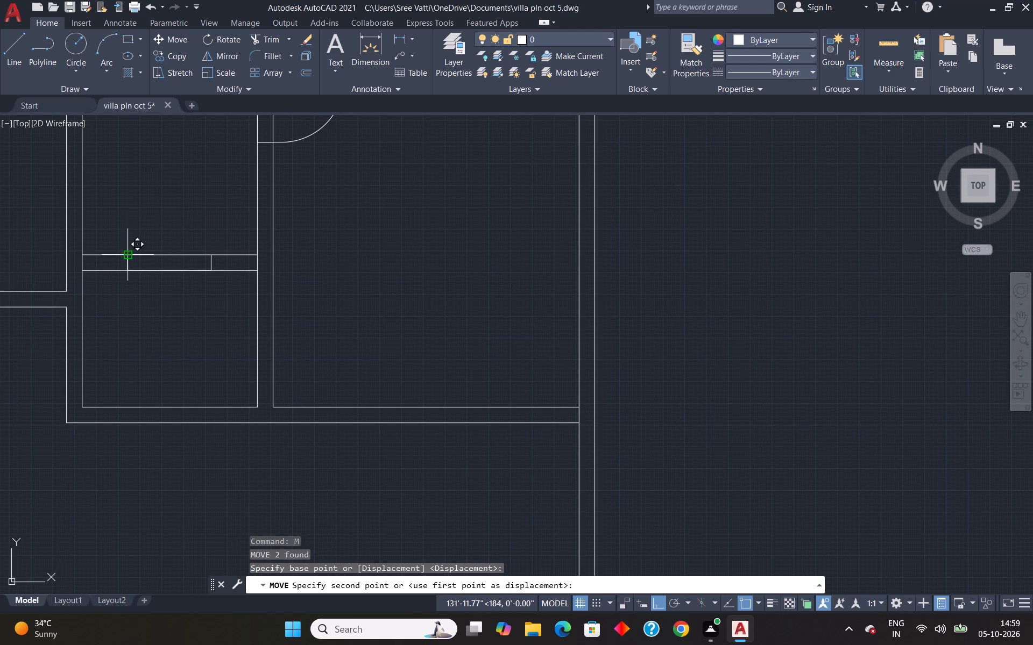
key(Escape)
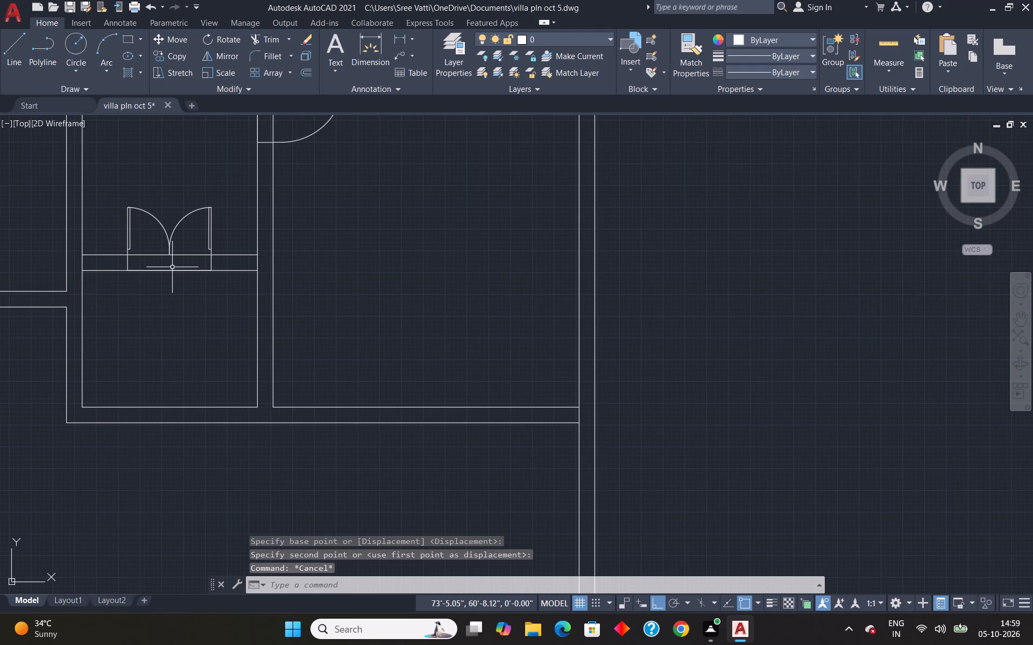
Copy the right leaf of the passage's double door horizontally into the empty space to the right of the plan.
scroll(231, 250, down, 5)
scroll(194, 191, up, 2)
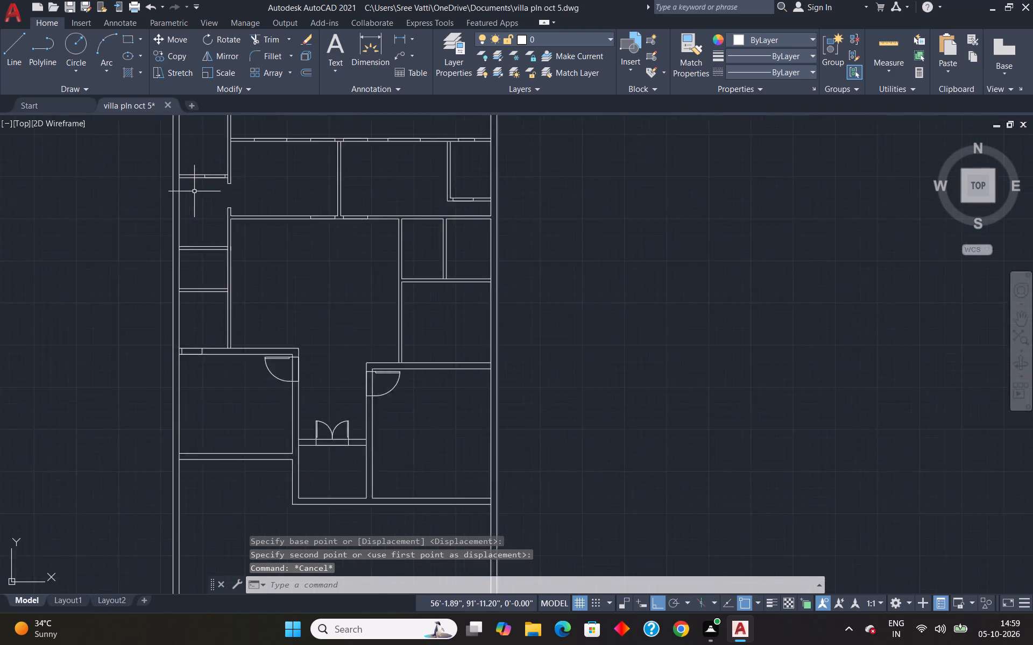
scroll(194, 191, up, 2)
scroll(251, 217, down, 4)
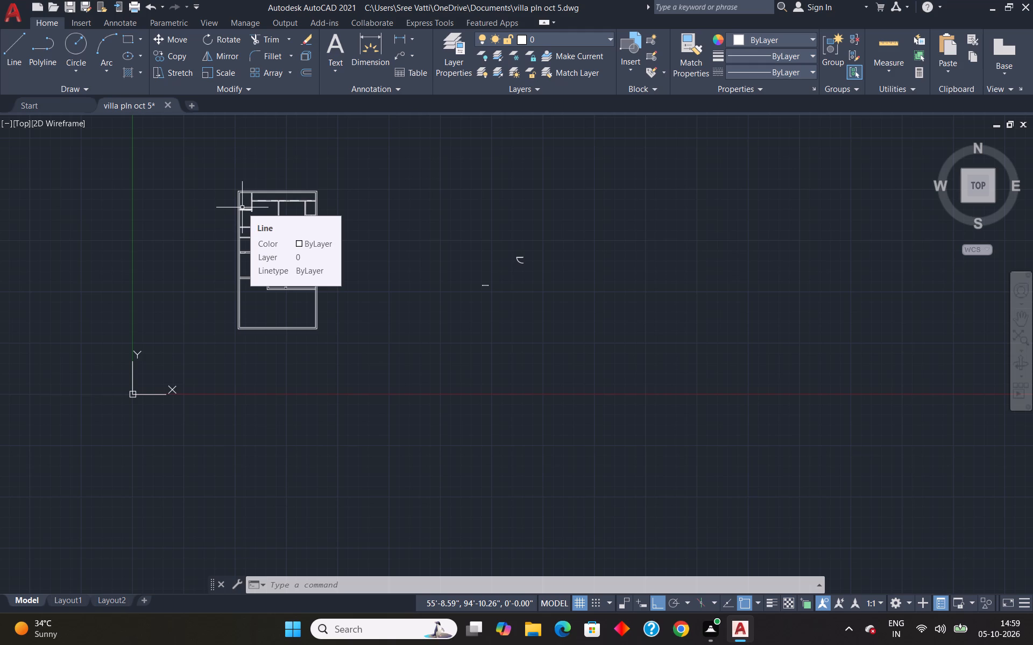
scroll(311, 227, up, 3)
scroll(171, 427, up, 4)
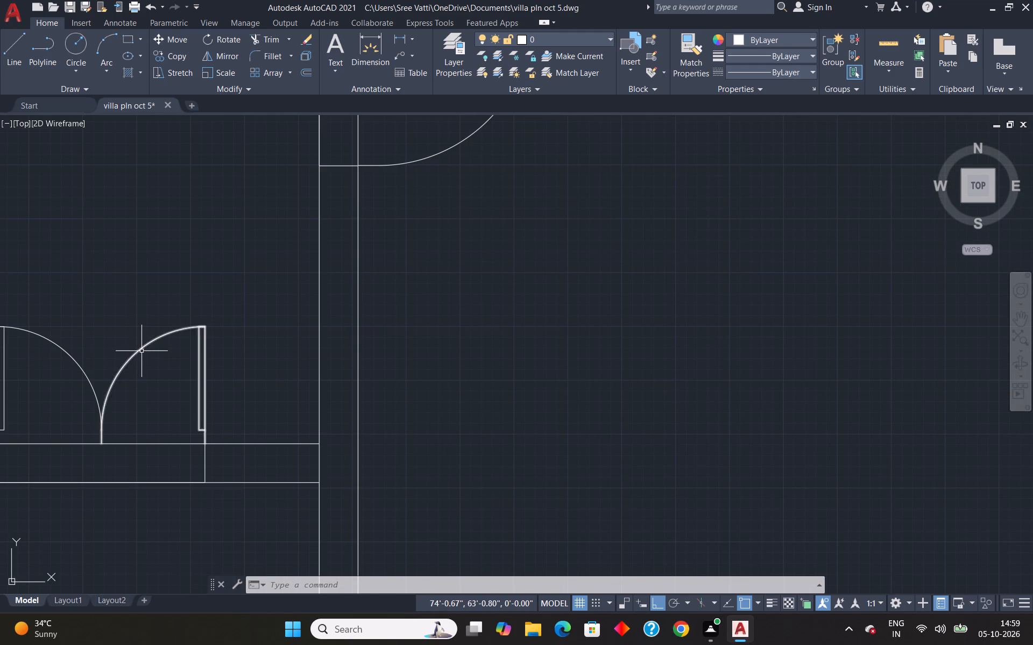
click(141, 352)
text(co)
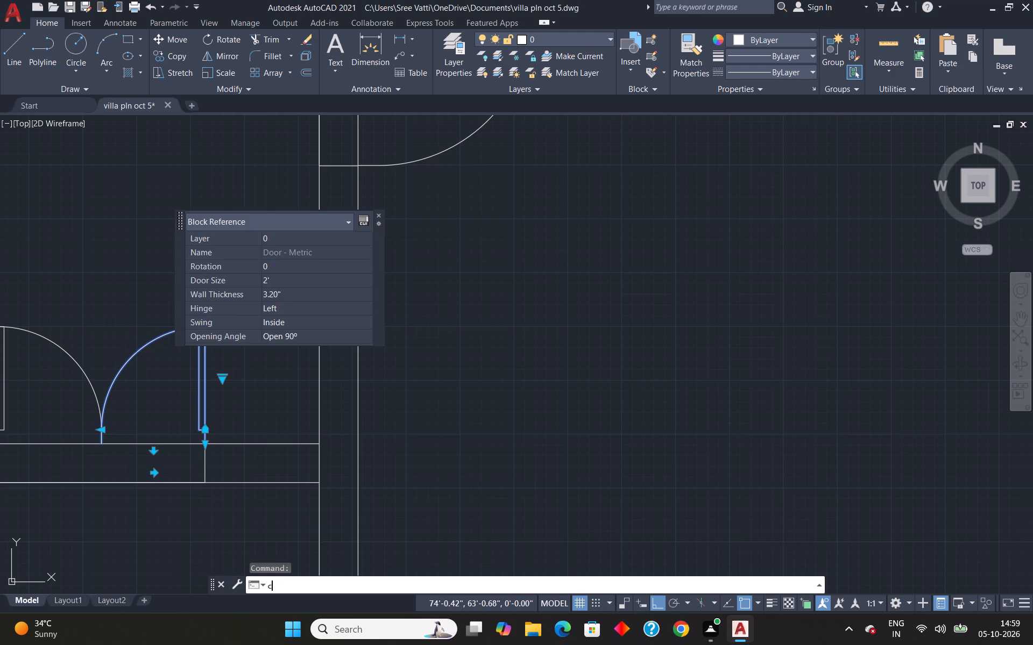
key(Return)
click(200, 332)
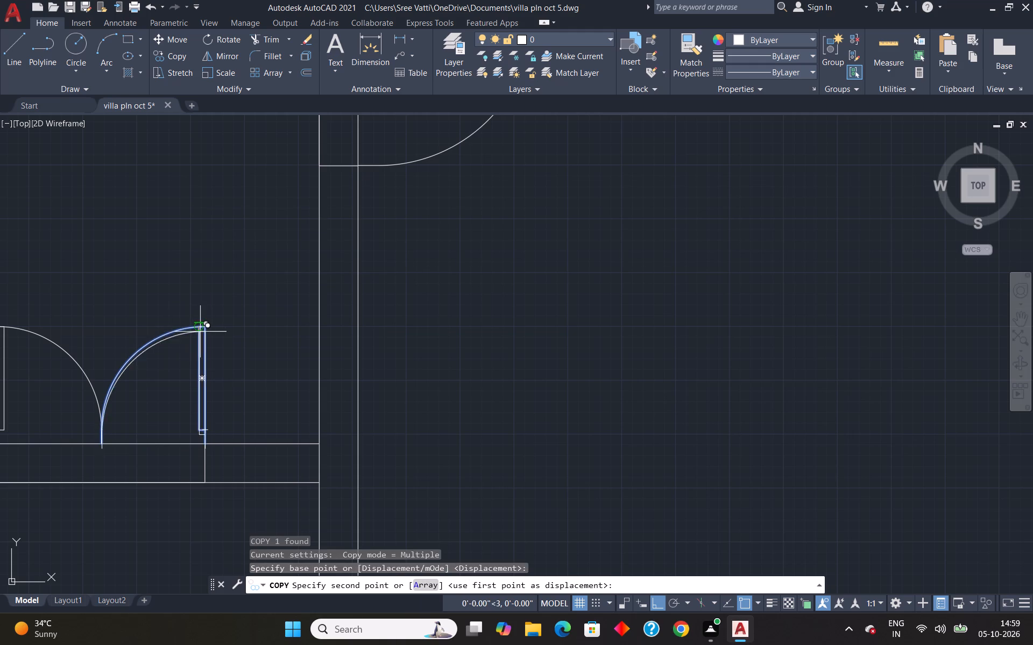
scroll(213, 322, down, 8)
click(289, 364)
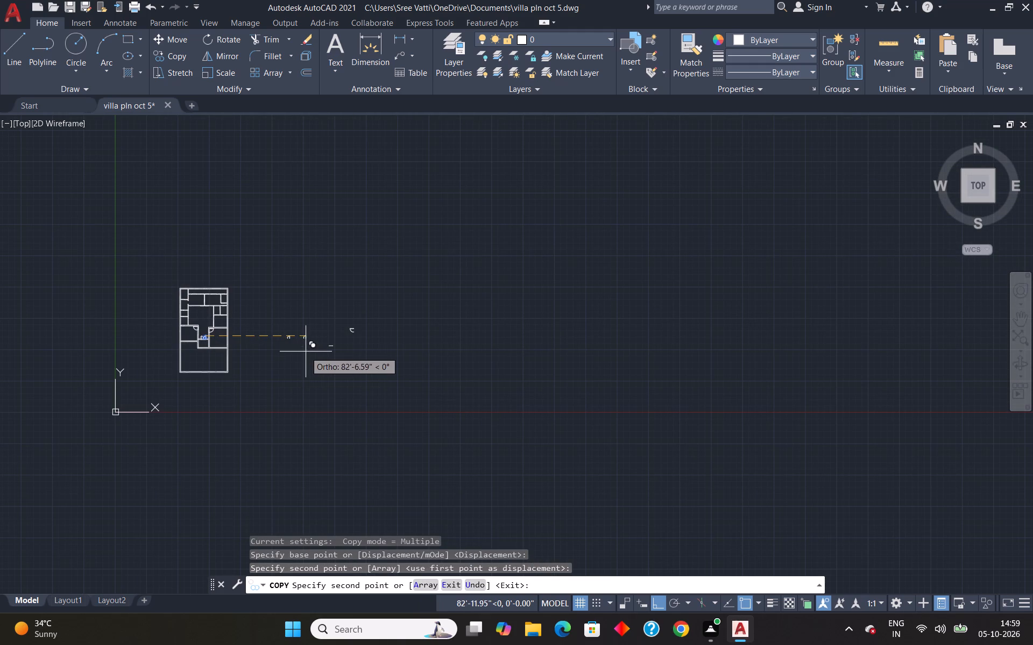
key(Escape)
Scale the copied door leaf by reference from its hinge-side bottom end, making its opening width 3'.
scroll(278, 345, up, 7)
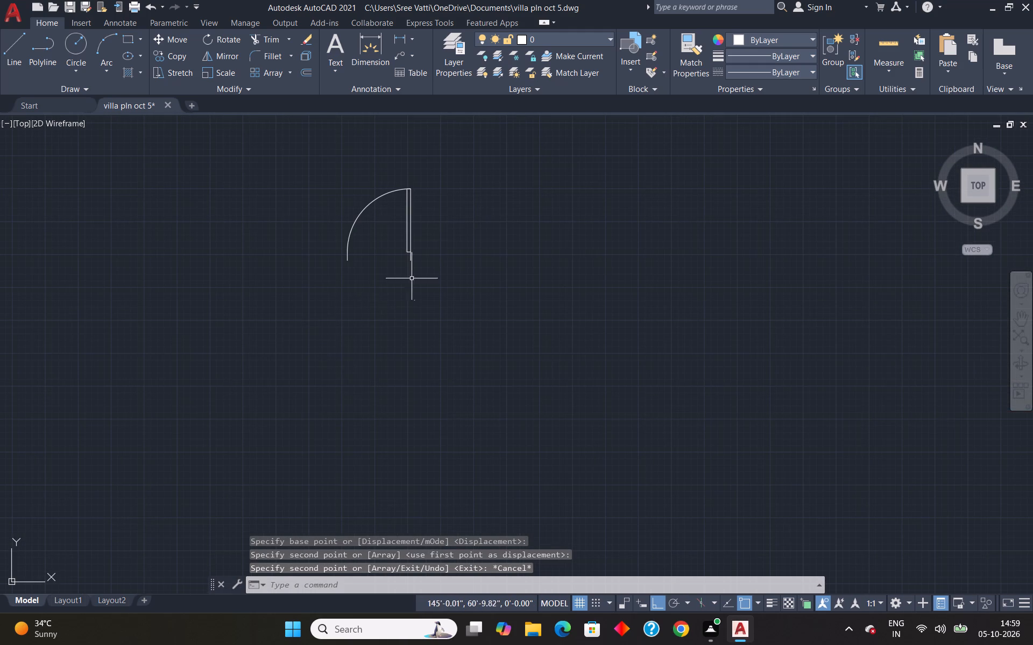
click(409, 240)
text(sc)
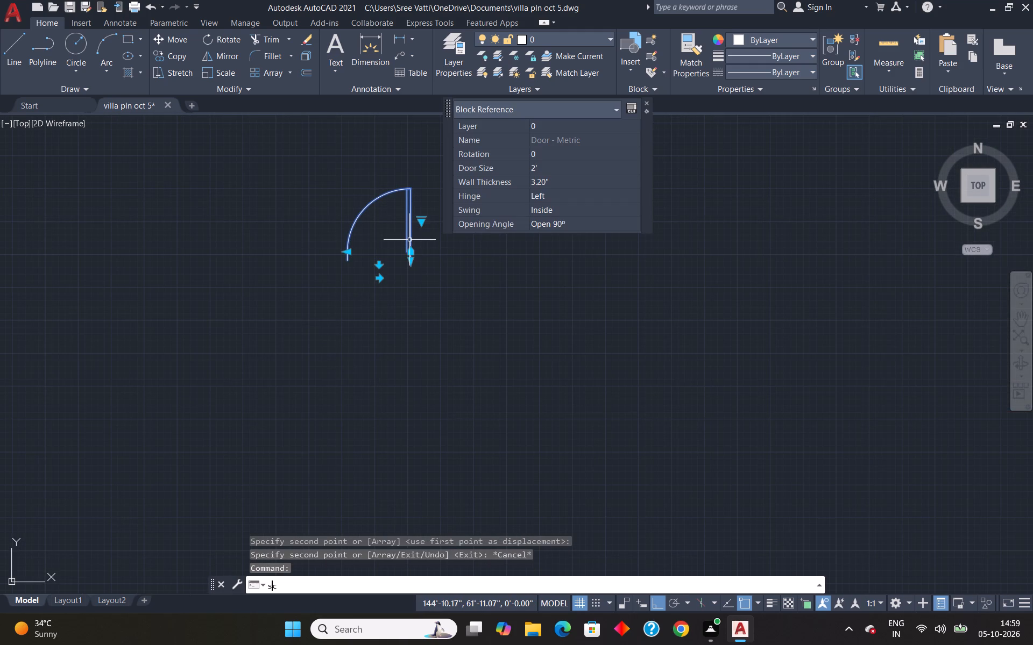
key(Return)
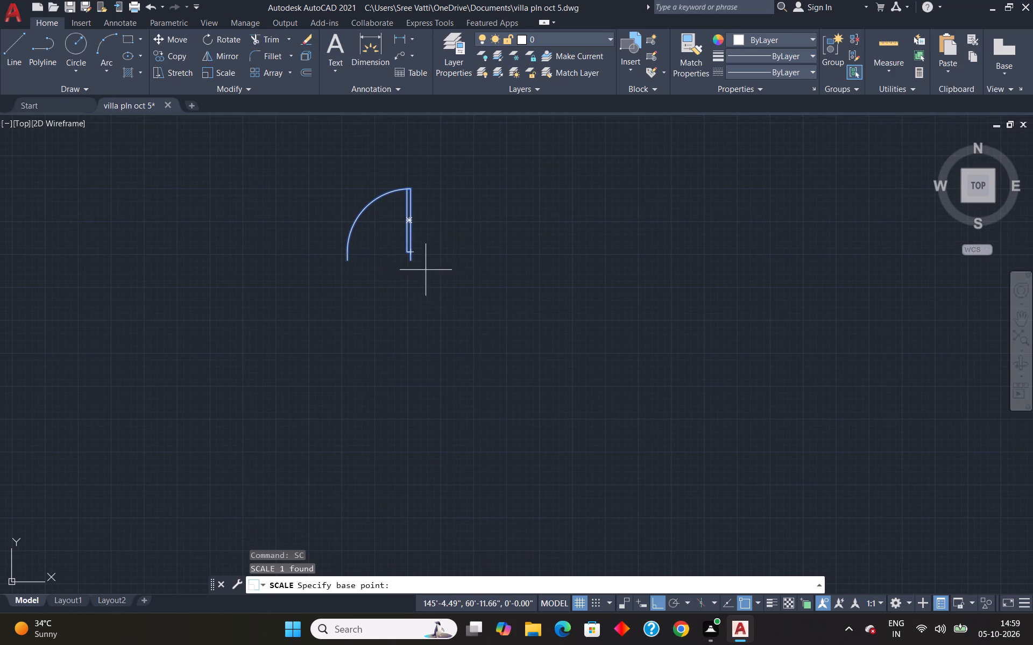
scroll(411, 264, up, 3)
click(402, 252)
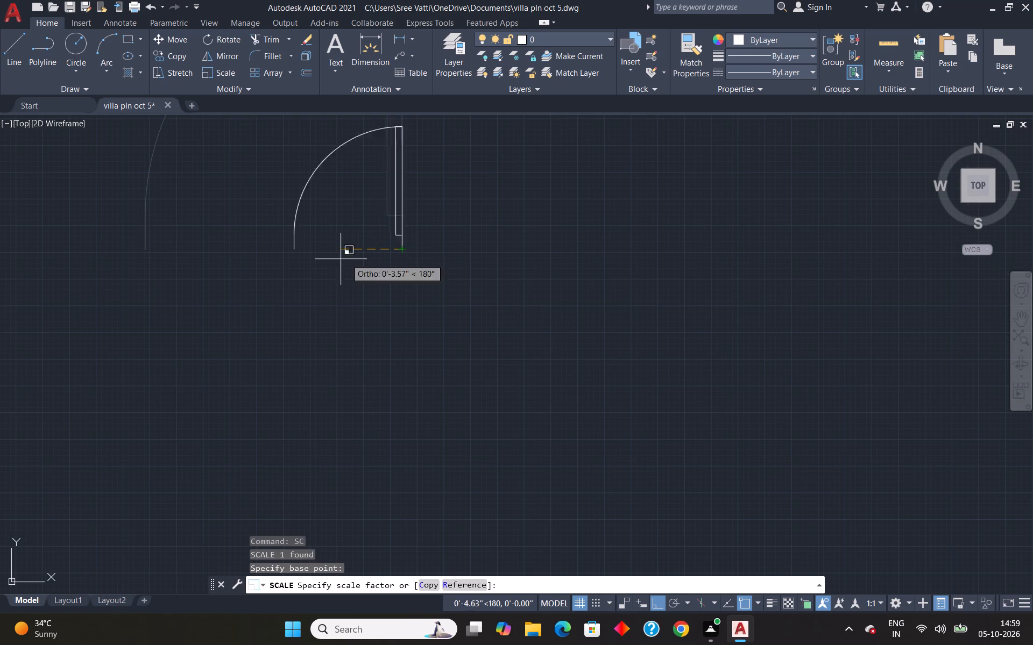
key(r)
key(Return)
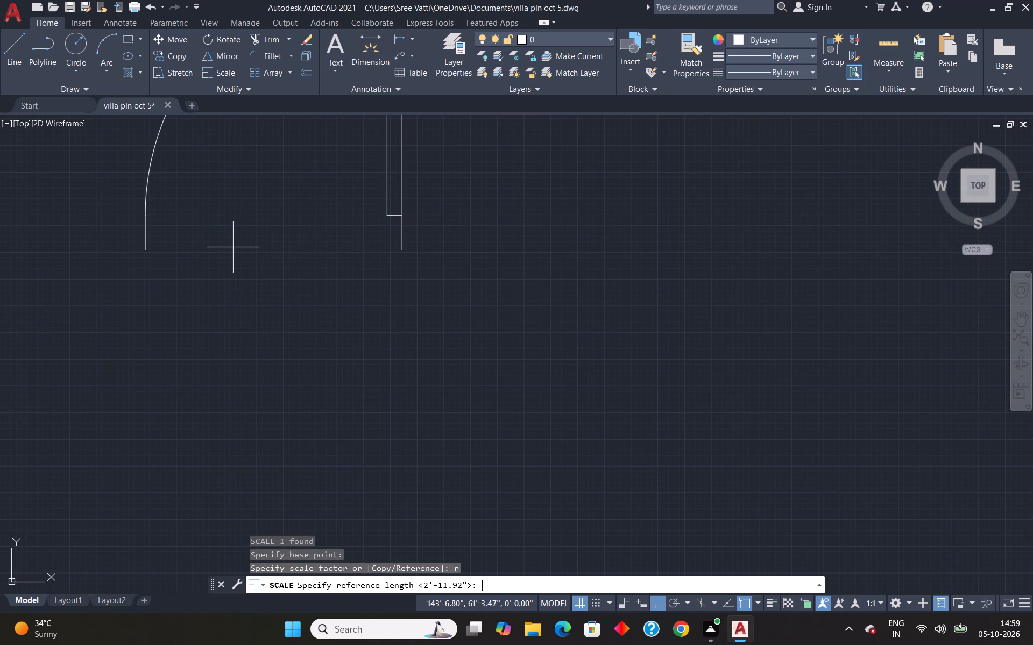
scroll(253, 252, down, 3)
scroll(228, 255, up, 3)
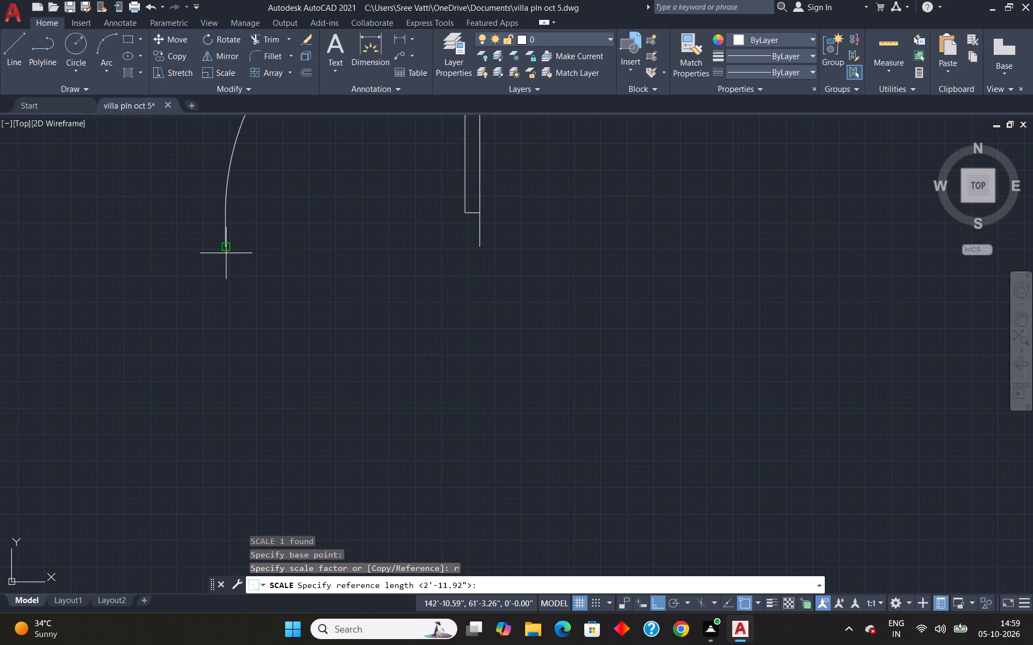
click(224, 251)
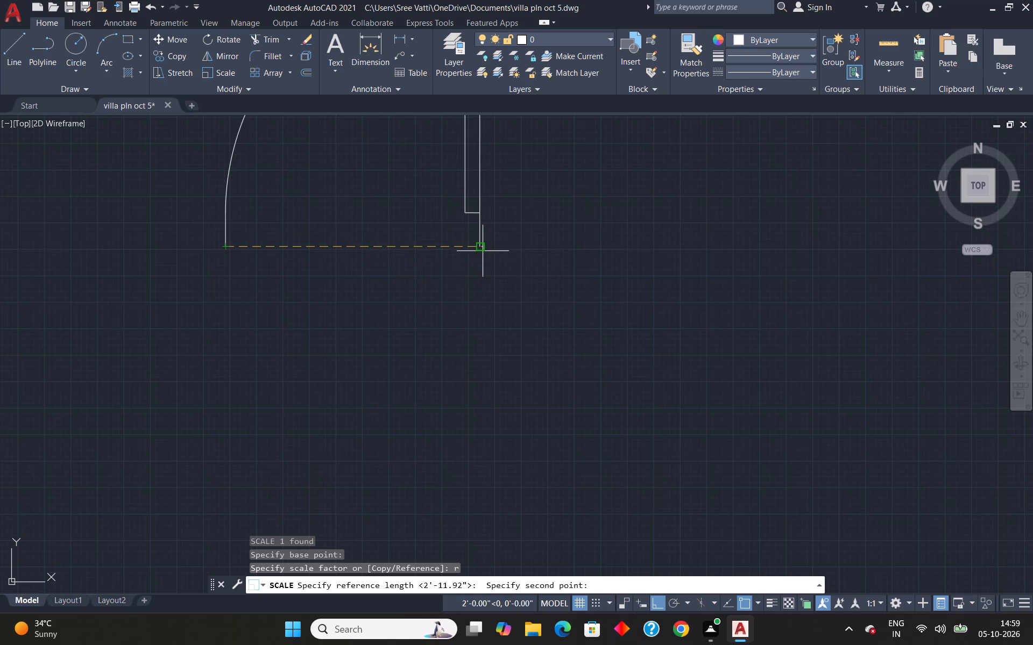
click(483, 249)
text(3')
key(Return)
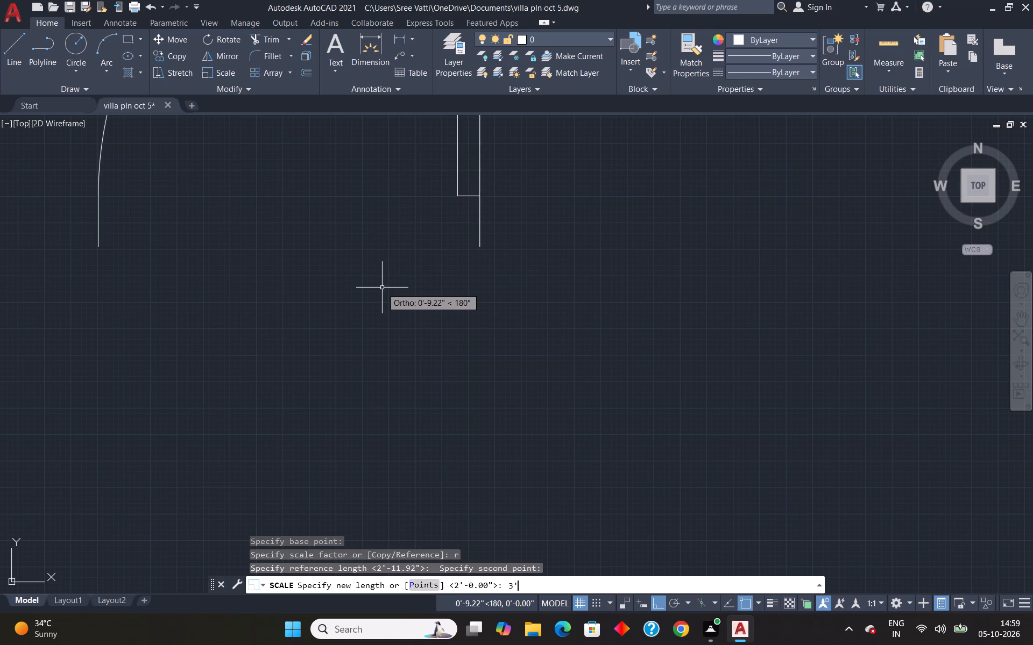
Mirror the 3' door block about a vertical line through its hinge end, keeping the original.
scroll(390, 290, down, 6)
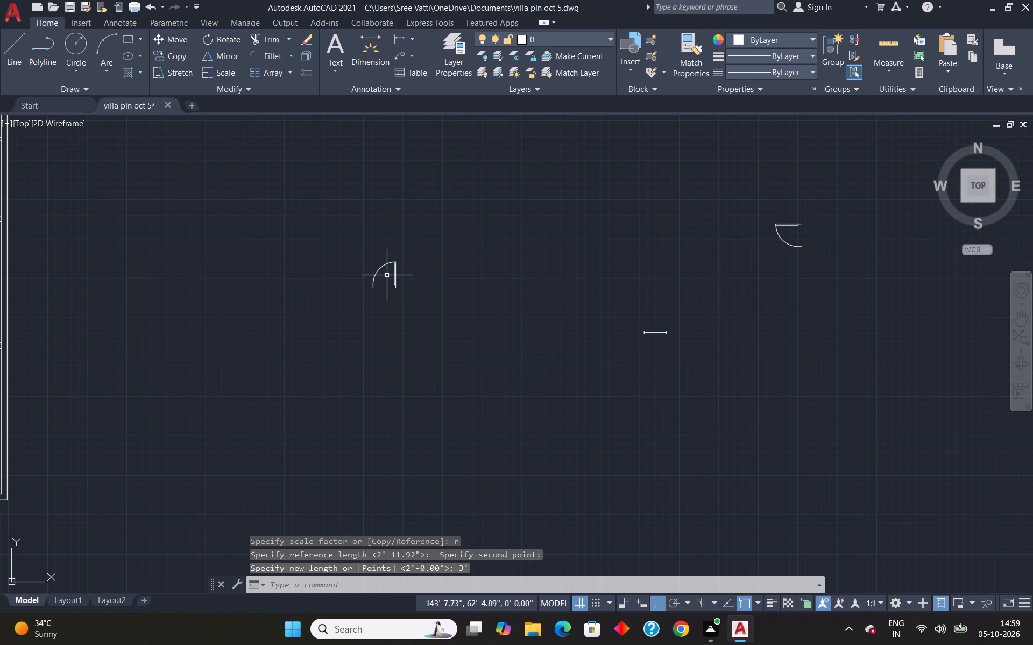
click(377, 267)
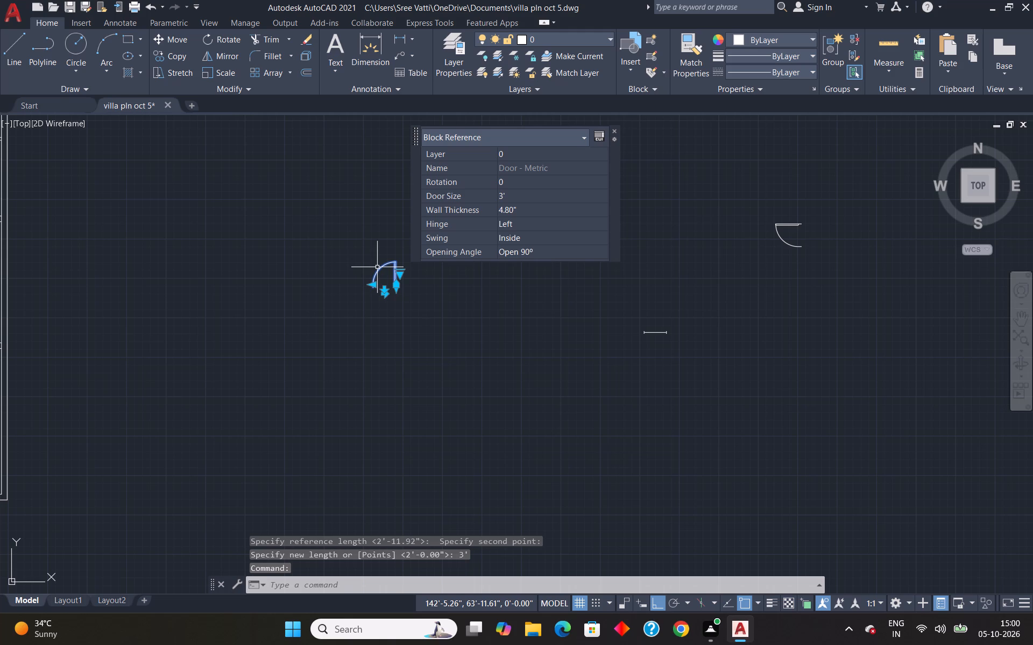
text(mi)
key(Return)
scroll(408, 286, up, 2)
click(376, 289)
click(381, 188)
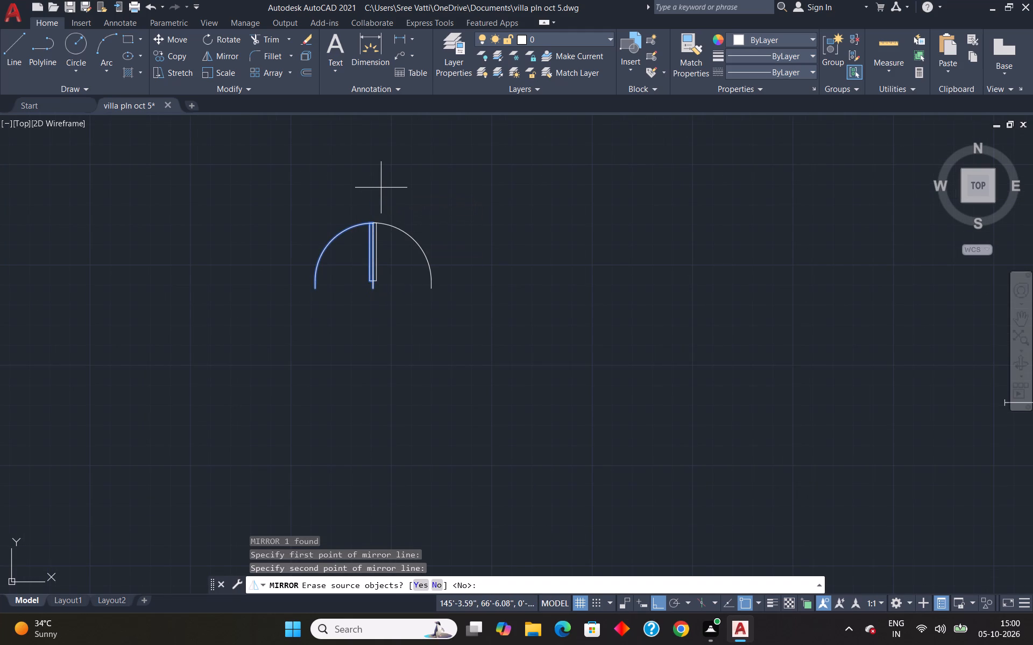
key(space)
Copy the left-hand 3' door from its hinge endpoint to the upper right corner of the hall's upper-wall opening left of the partition.
scroll(340, 249, up, 2)
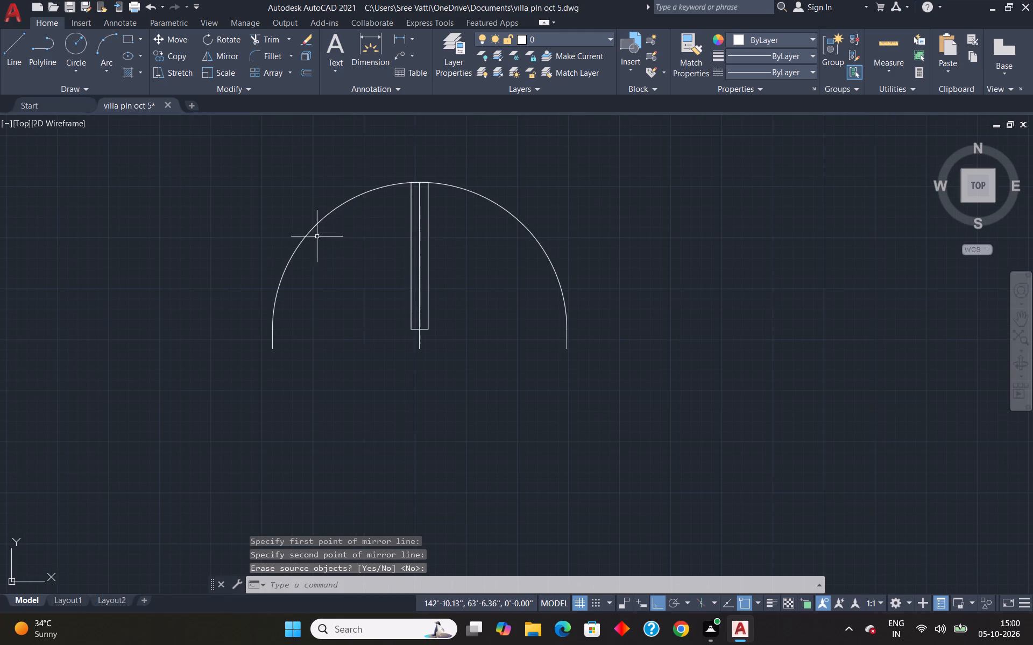
click(307, 231)
text(co)
key(Return)
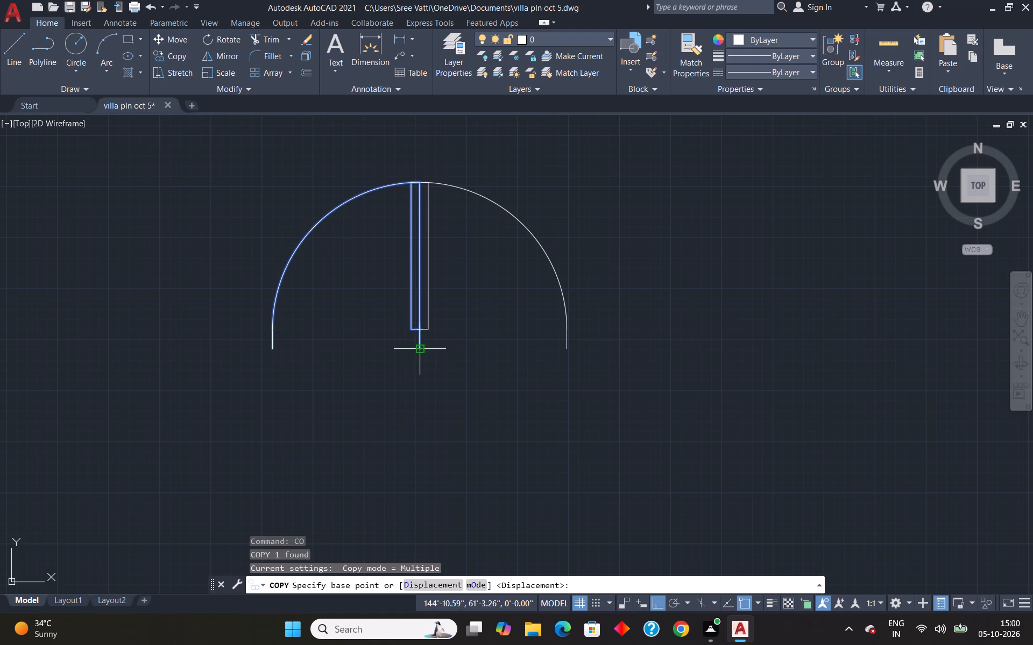
click(421, 350)
scroll(421, 350, down, 8)
scroll(310, 326, up, 6)
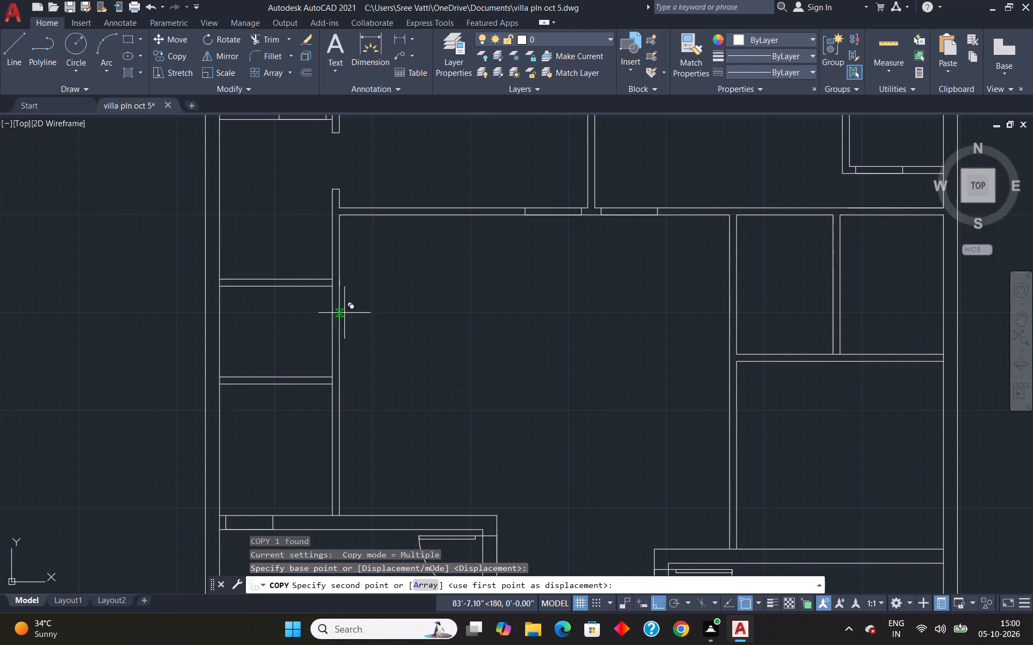
click(583, 206)
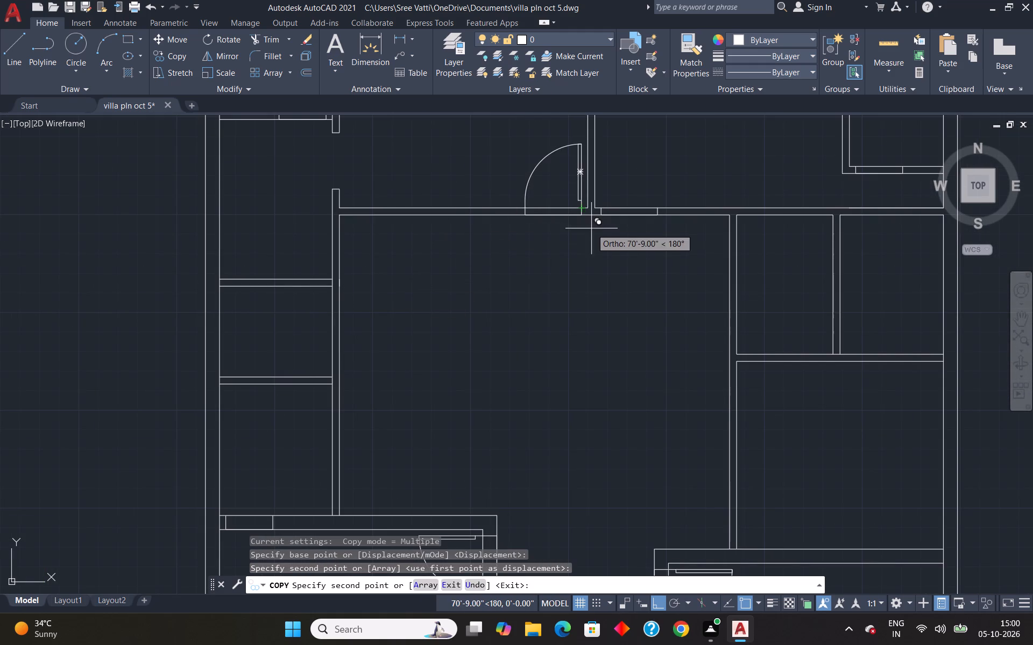
key(Escape)
Copy the right-hand 3' door from its hinge endpoint to the upper left corner of the hall's upper-wall opening right of the partition.
scroll(581, 232, down, 6)
scroll(661, 261, up, 7)
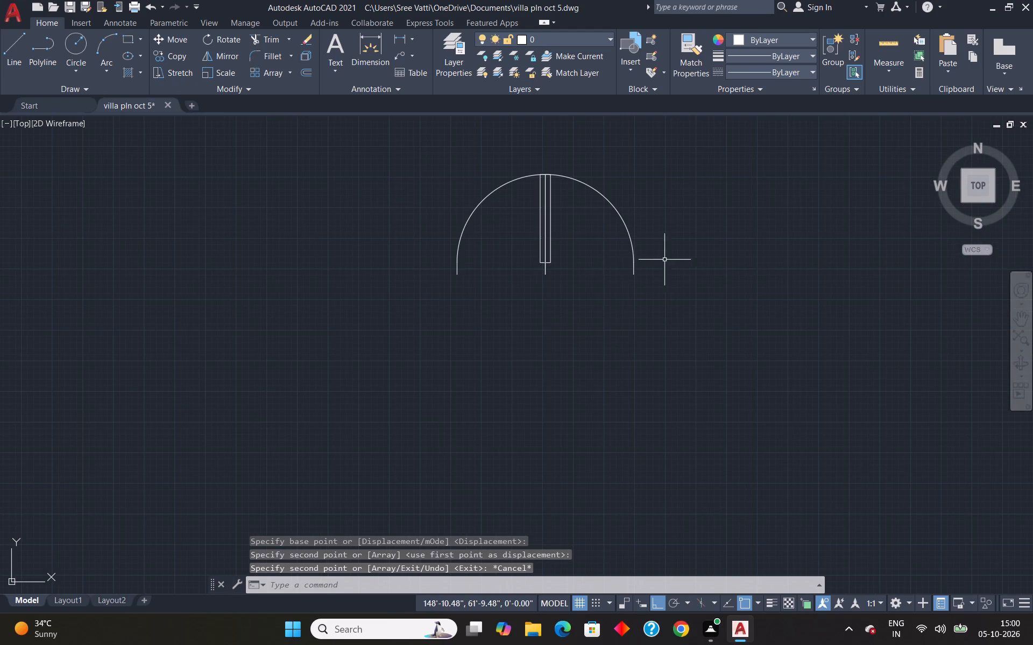
click(634, 254)
text(co)
key(Return)
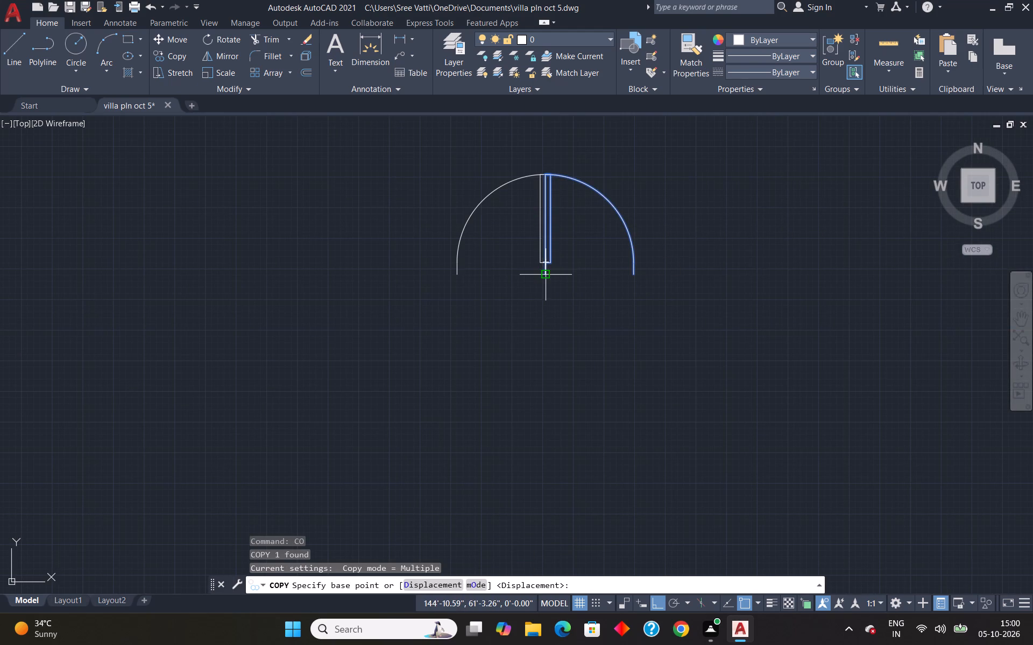
click(548, 274)
scroll(567, 308, down, 6)
scroll(473, 262, up, 5)
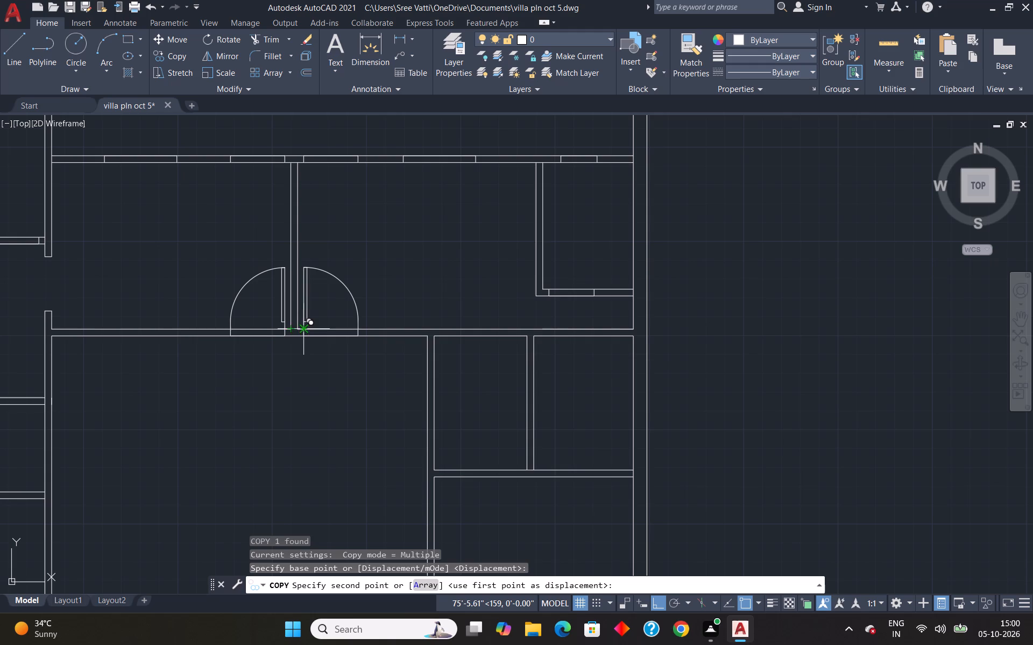
click(305, 333)
key(Escape)
Rotate the mirrored pair of 3' doors outside the plan by 180° about their shared hinge endpoint.
scroll(305, 333, down, 4)
scroll(310, 311, up, 3)
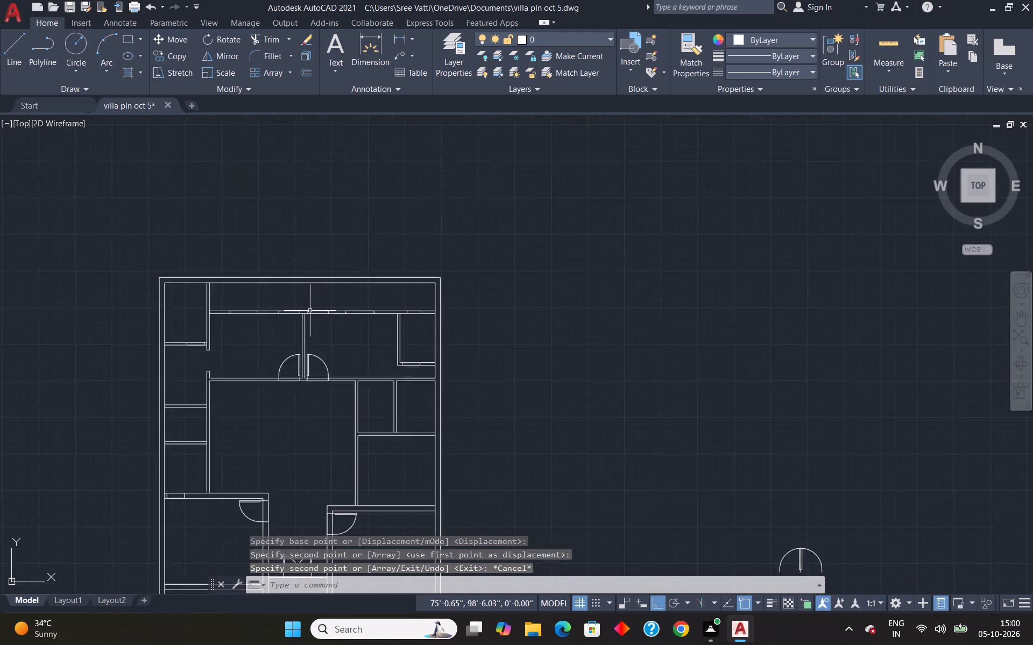
scroll(310, 311, up, 1)
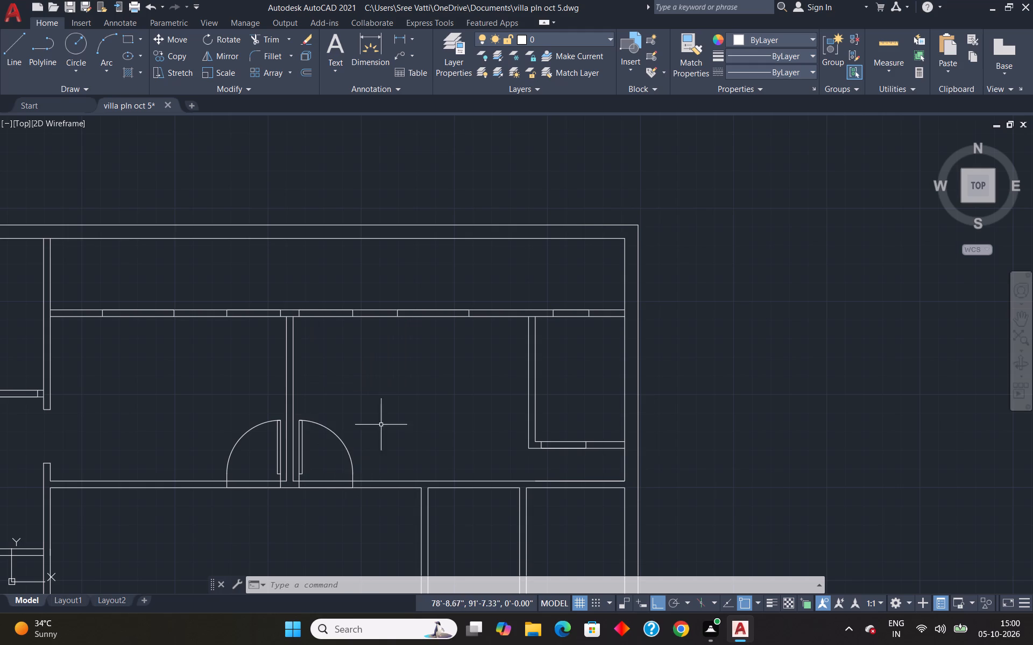
scroll(418, 359, down, 5)
scroll(529, 406, up, 5)
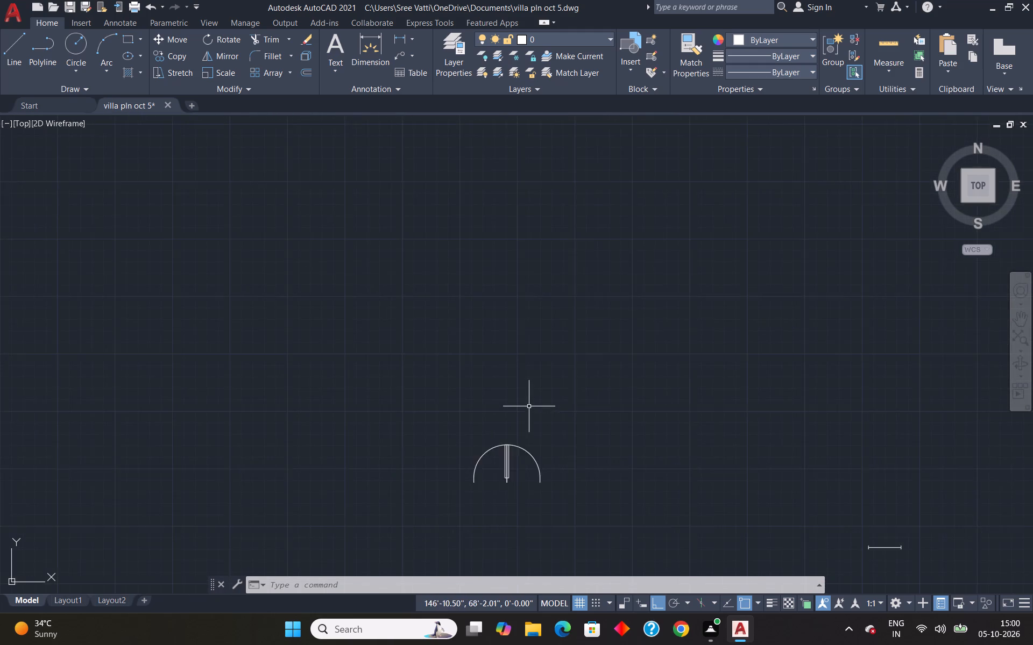
drag(404, 415, 456, 551)
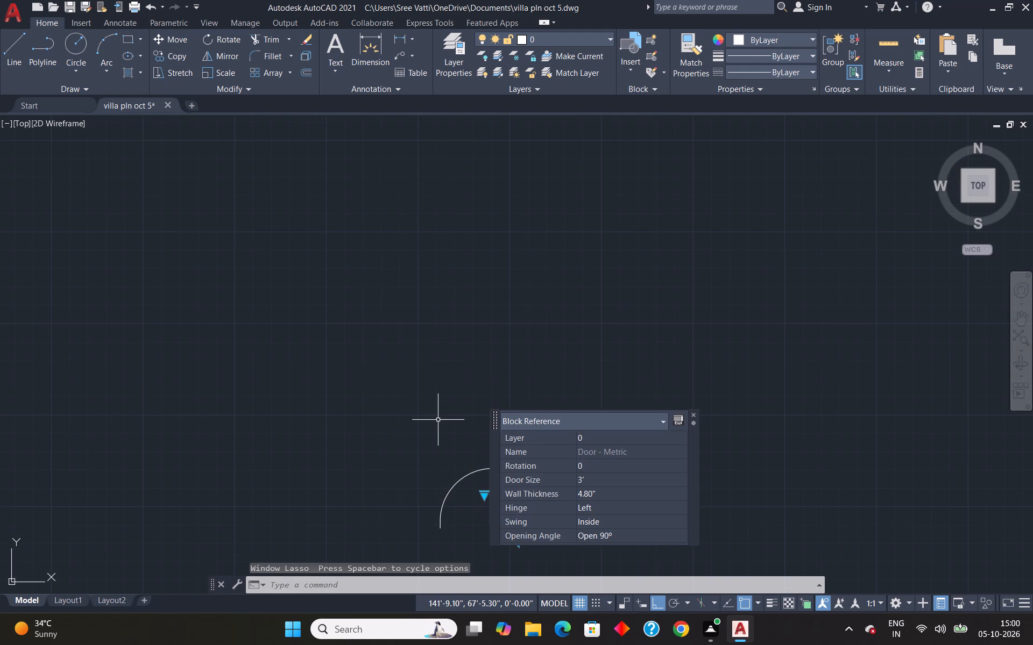
key(Escape)
scroll(494, 381, down, 3)
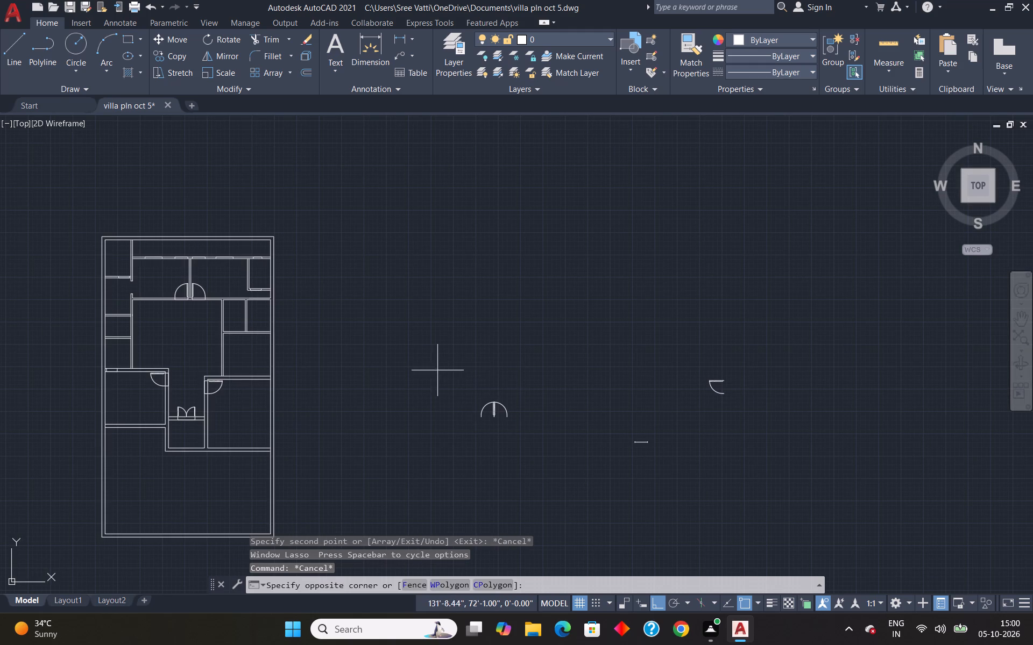
click(437, 370)
click(529, 459)
text(ro)
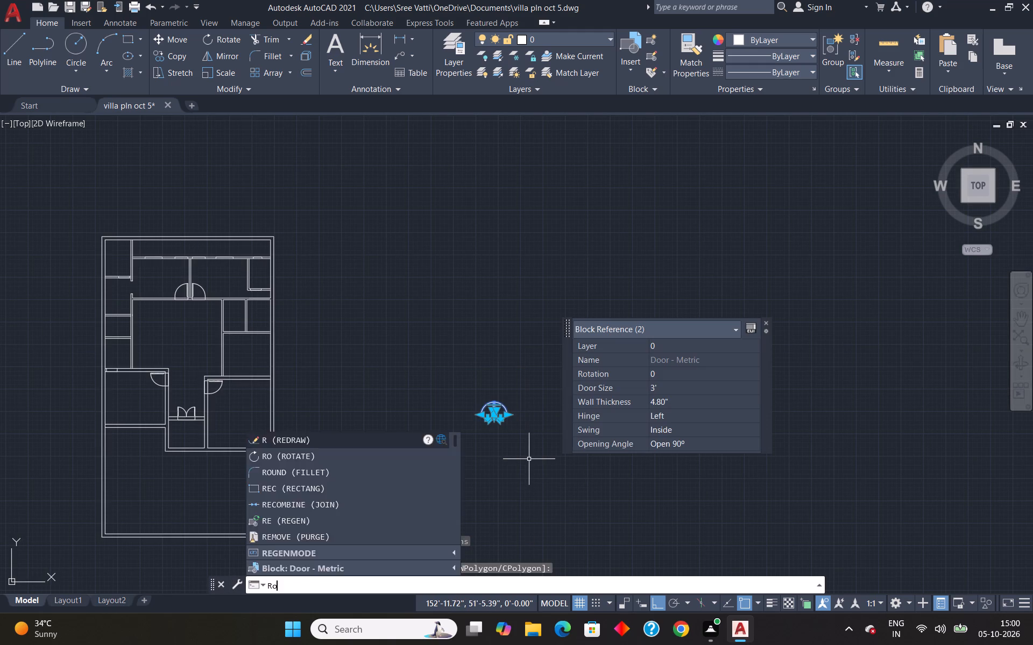
key(Return)
scroll(499, 425, up, 3)
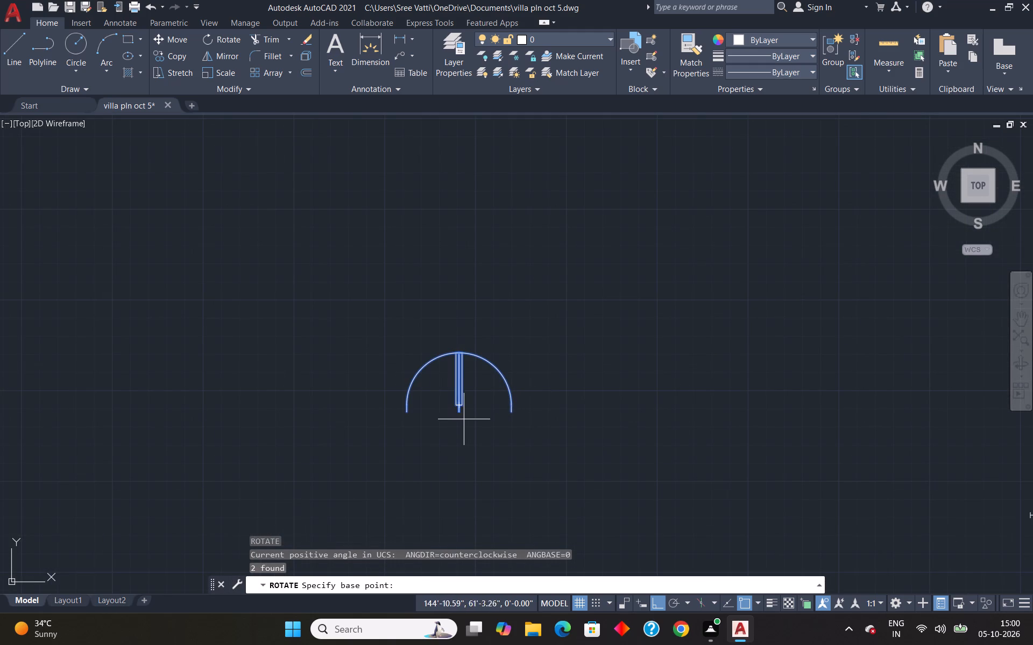
click(458, 416)
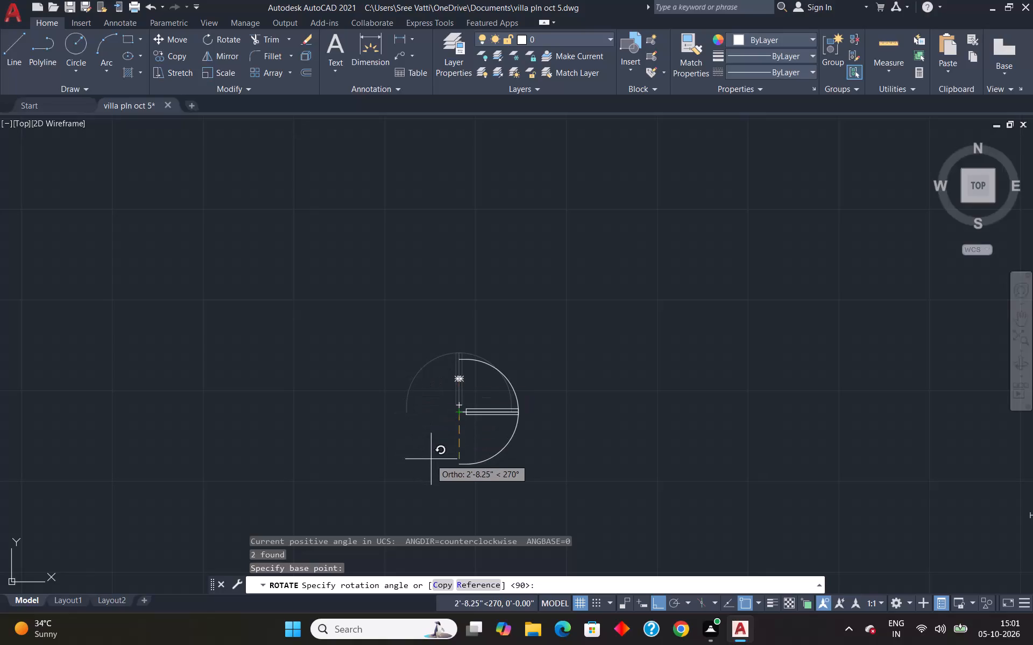
click(393, 436)
Copy the left-hand rotated door from its hinge endpoint to the lower right corner of the upper rooms' top-wall opening left of the partition.
scroll(470, 449, up, 3)
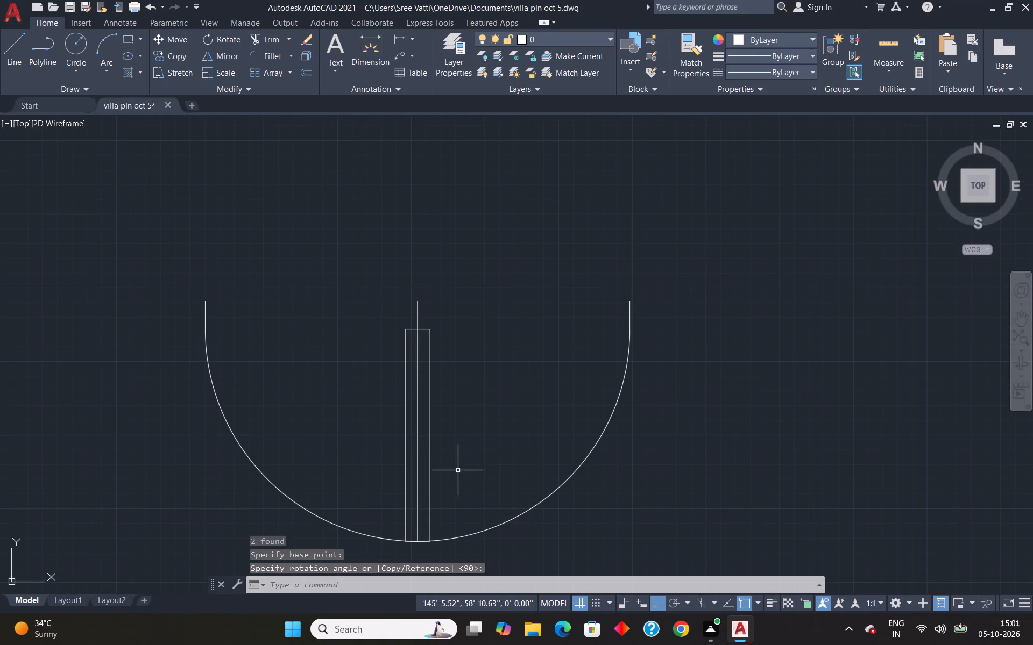
click(319, 514)
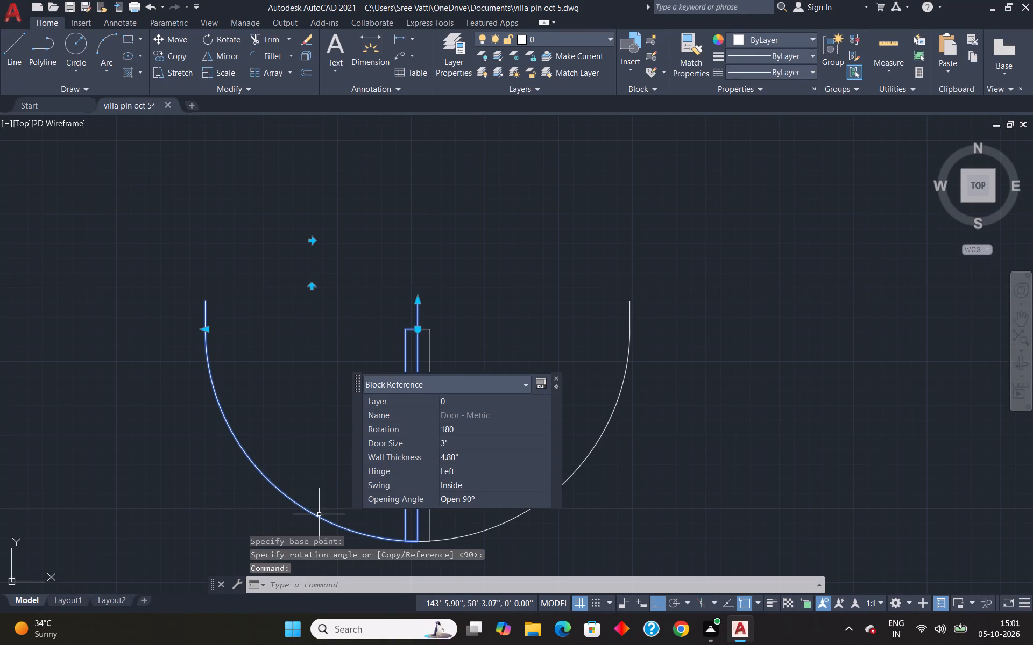
text(co)
key(Return)
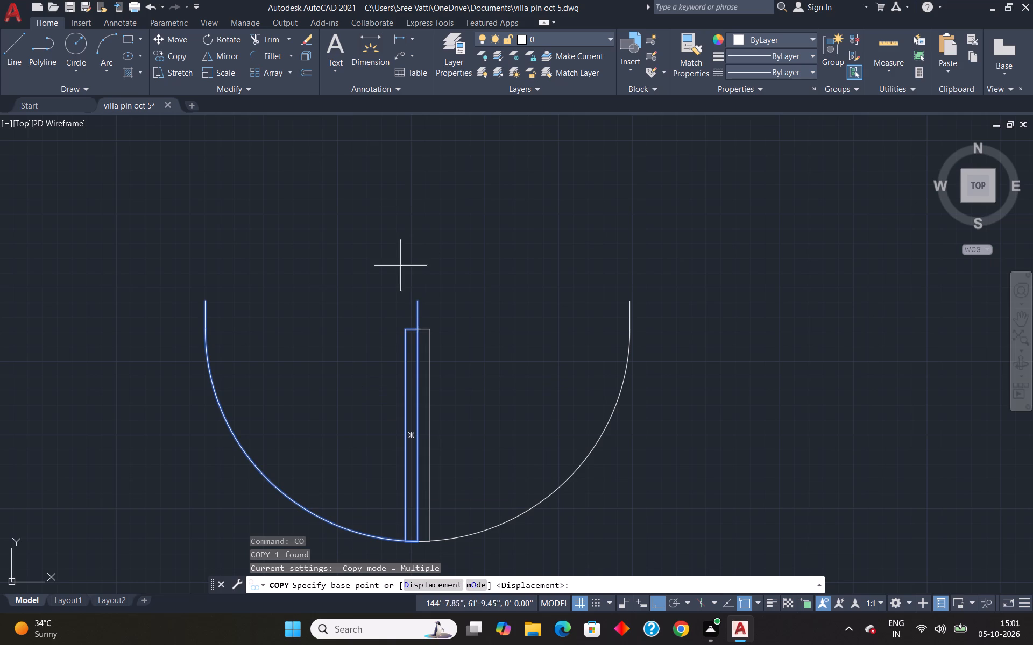
click(420, 302)
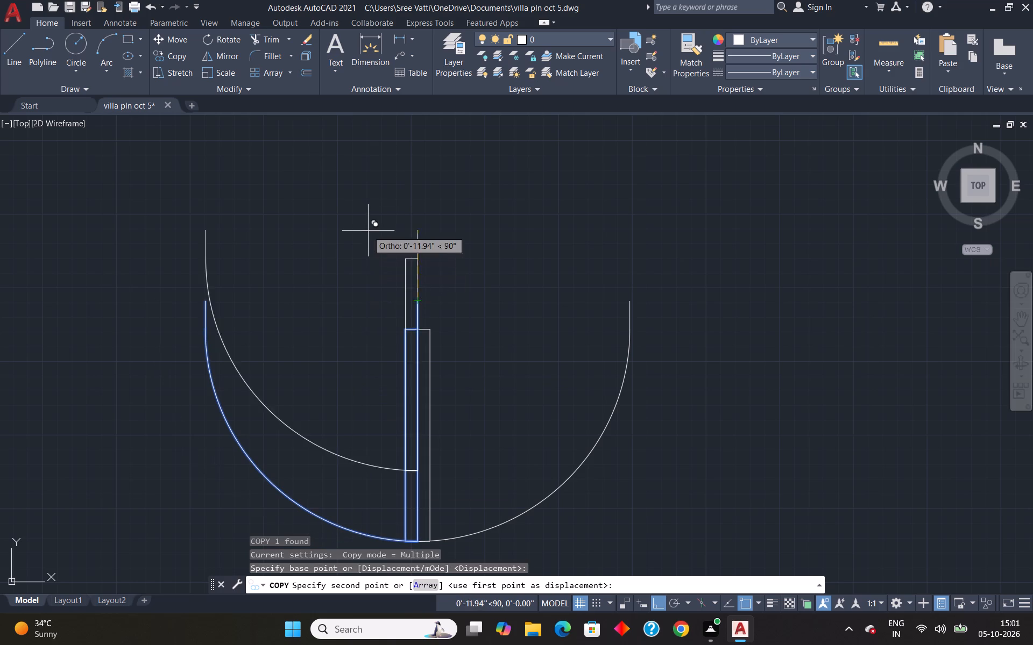
scroll(368, 231, down, 7)
scroll(172, 138, up, 6)
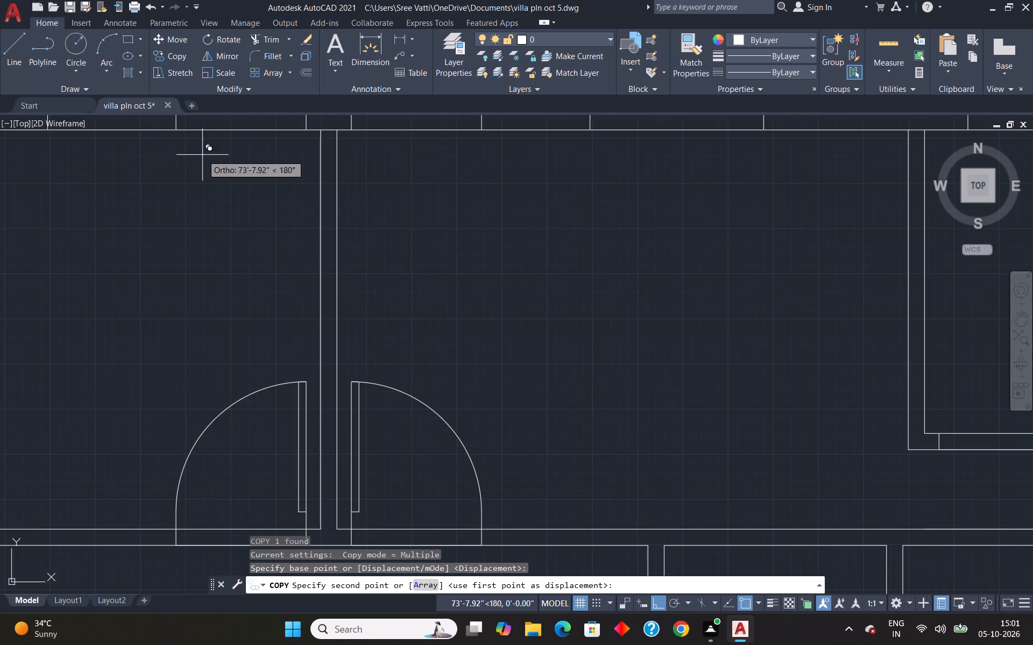
scroll(207, 159, down, 3)
scroll(237, 156, up, 4)
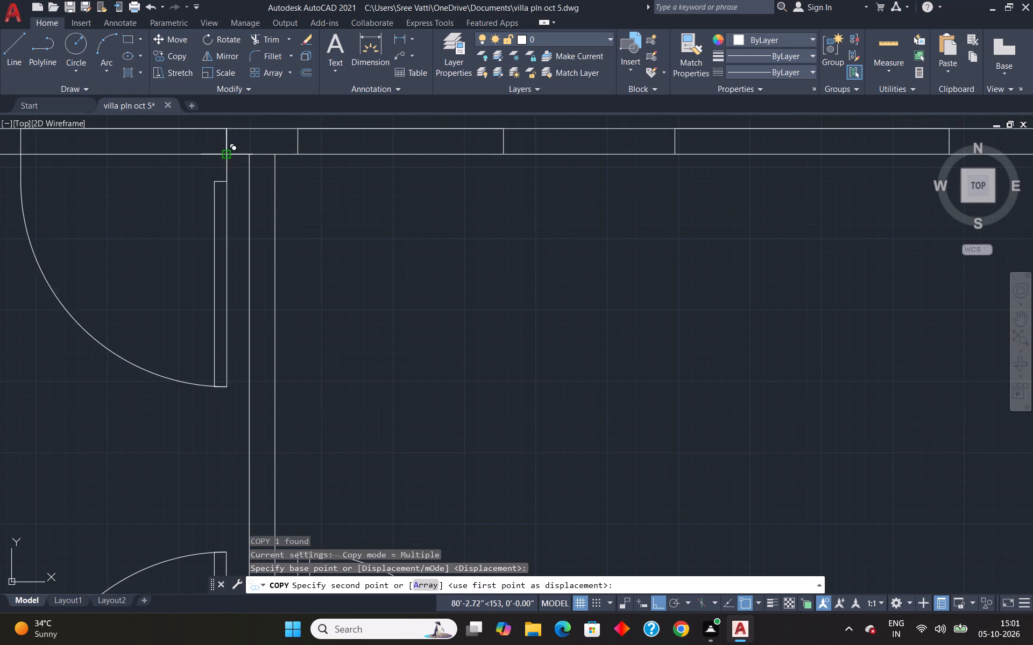
click(228, 154)
scroll(245, 174, down, 5)
key(Escape)
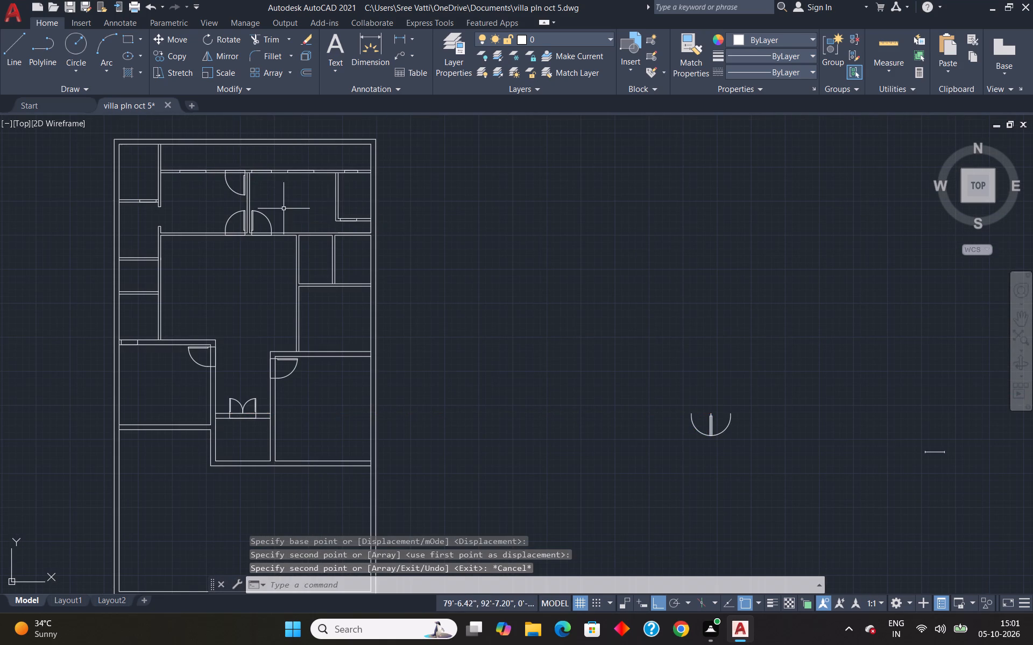
Copy the right-hand rotated door from its hinge endpoint to the lower left corner of the upper rooms' top-wall opening right of the partition.
click(719, 431)
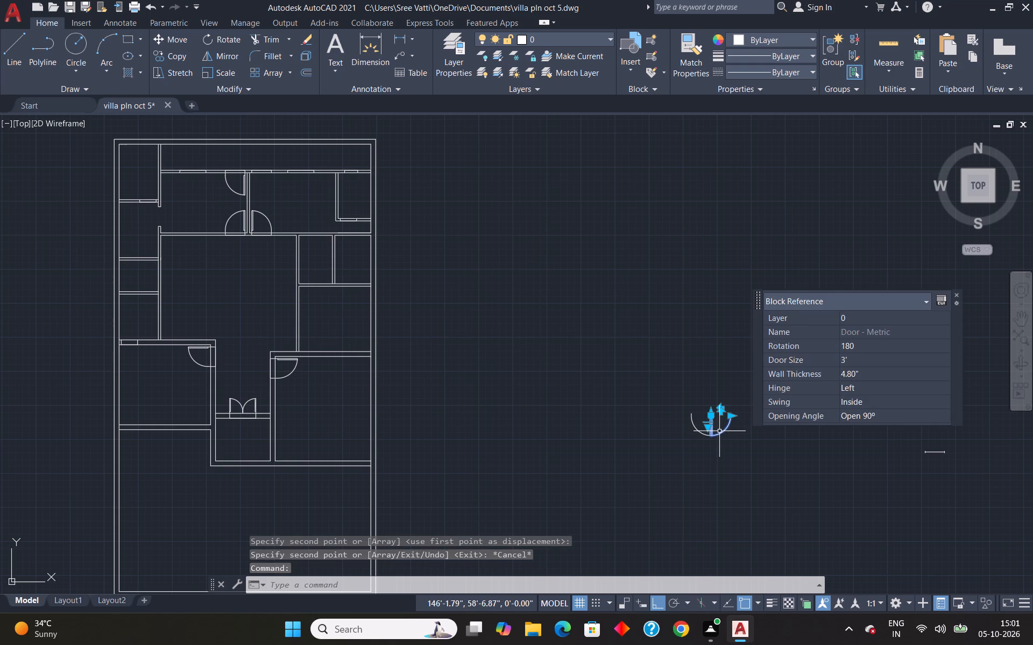
text(co)
key(Return)
scroll(718, 425, up, 3)
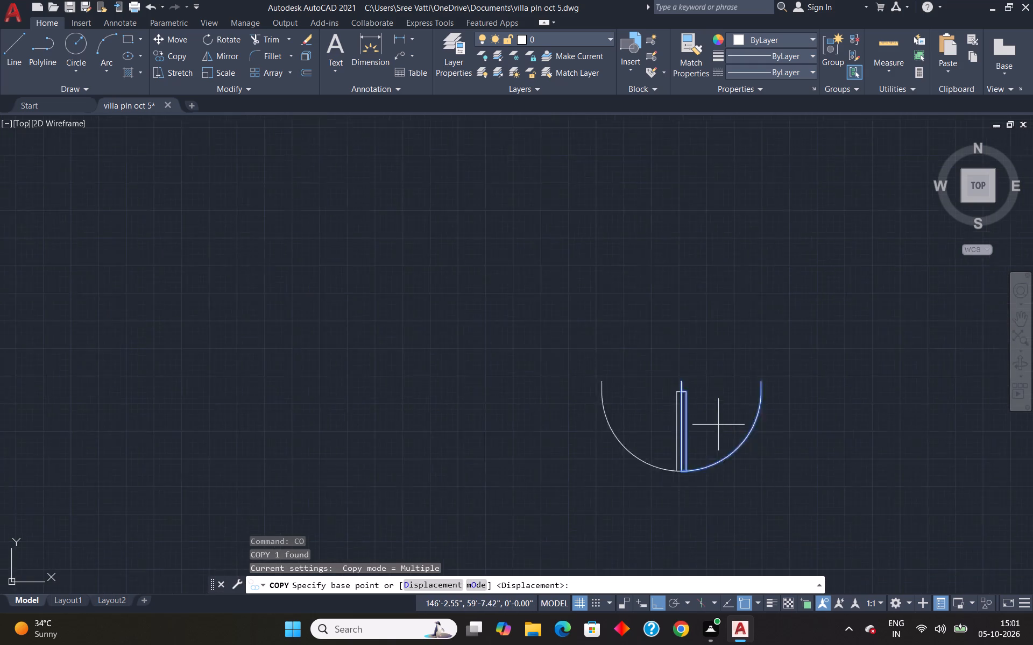
scroll(718, 425, up, 1)
click(655, 356)
scroll(653, 369, down, 7)
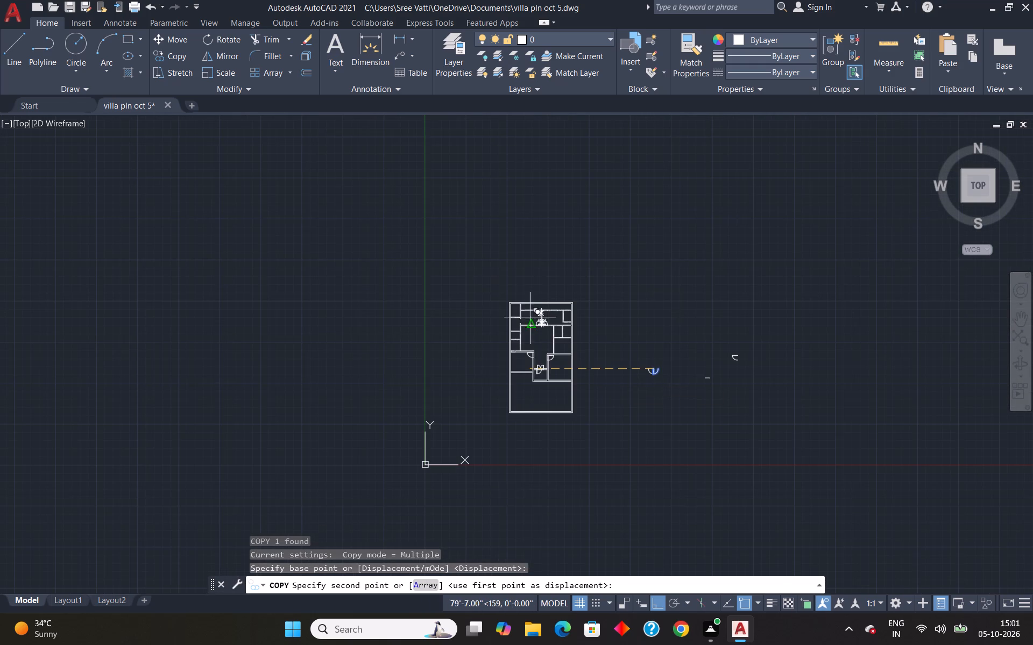
scroll(535, 309, up, 5)
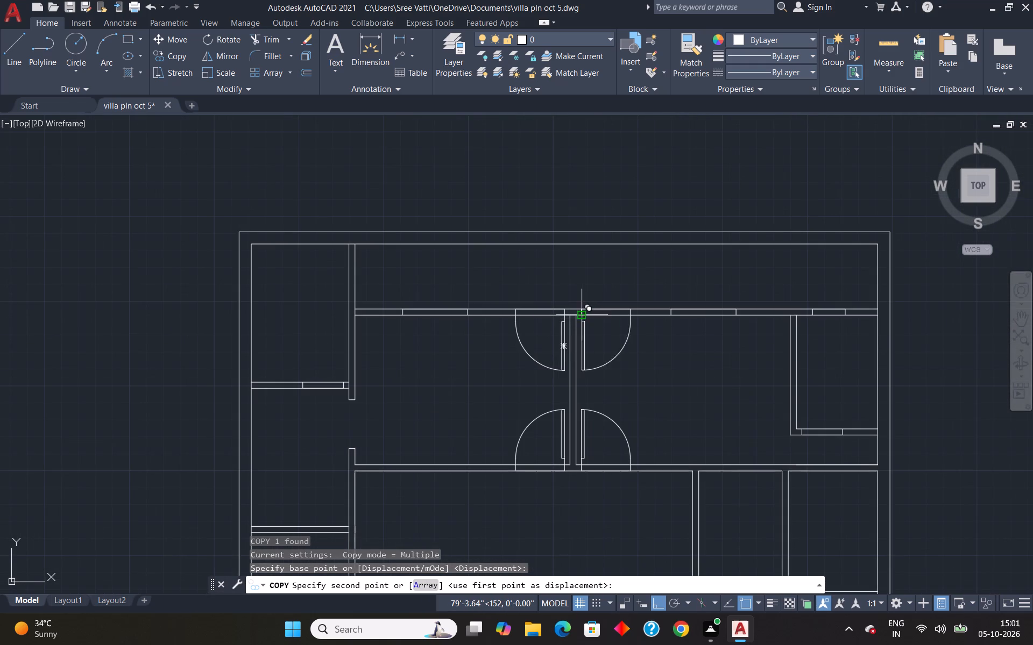
scroll(580, 317, up, 2)
click(580, 317)
key(Escape)
scroll(580, 317, down, 5)
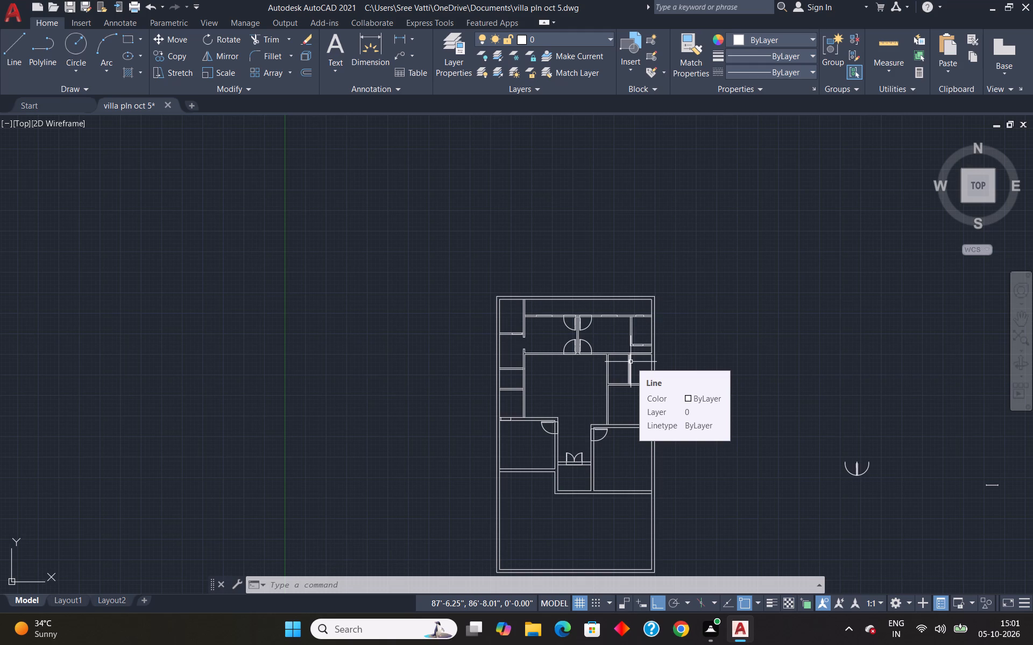
Copy the 3' door in the hall's upper wall, right of the partition, horizontally into the empty space to the right of the plan.
scroll(606, 341, up, 4)
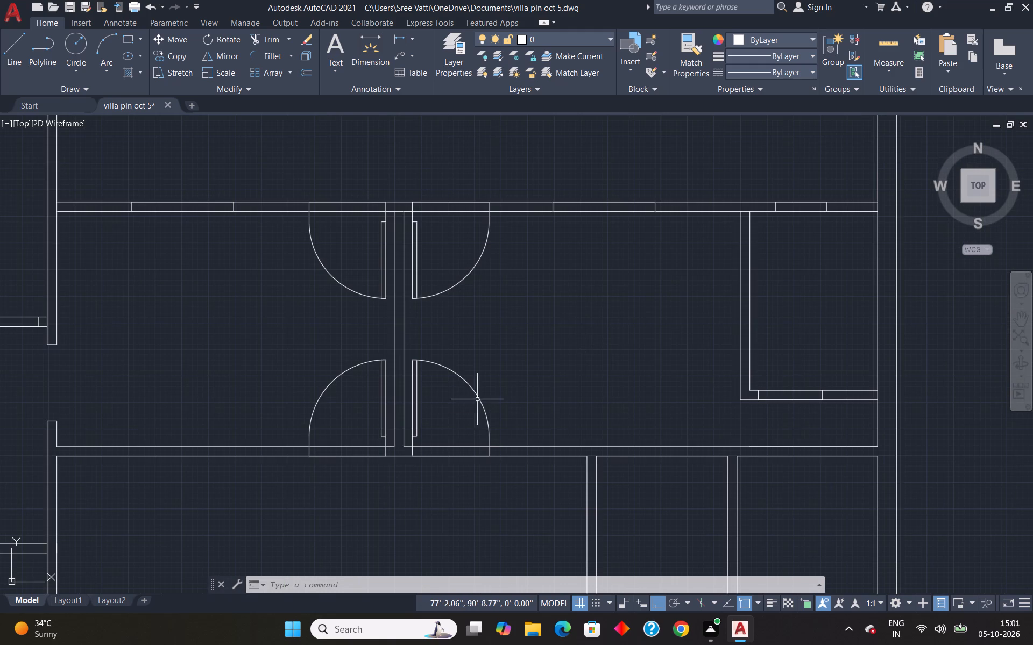
click(480, 397)
text(co)
key(Return)
click(490, 421)
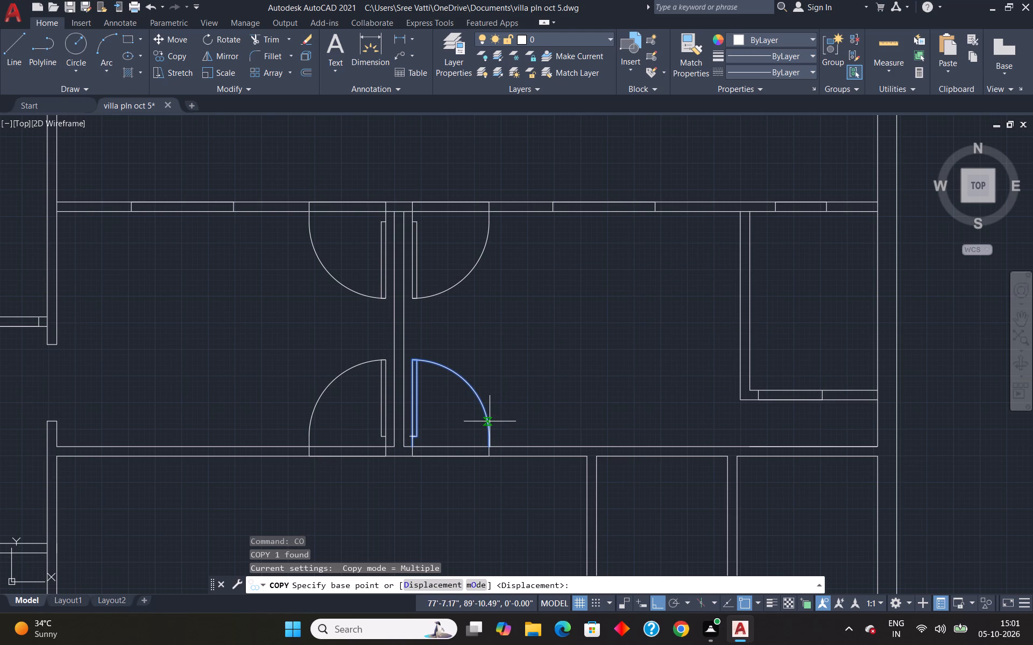
scroll(559, 403, down, 5)
click(669, 435)
key(F1)
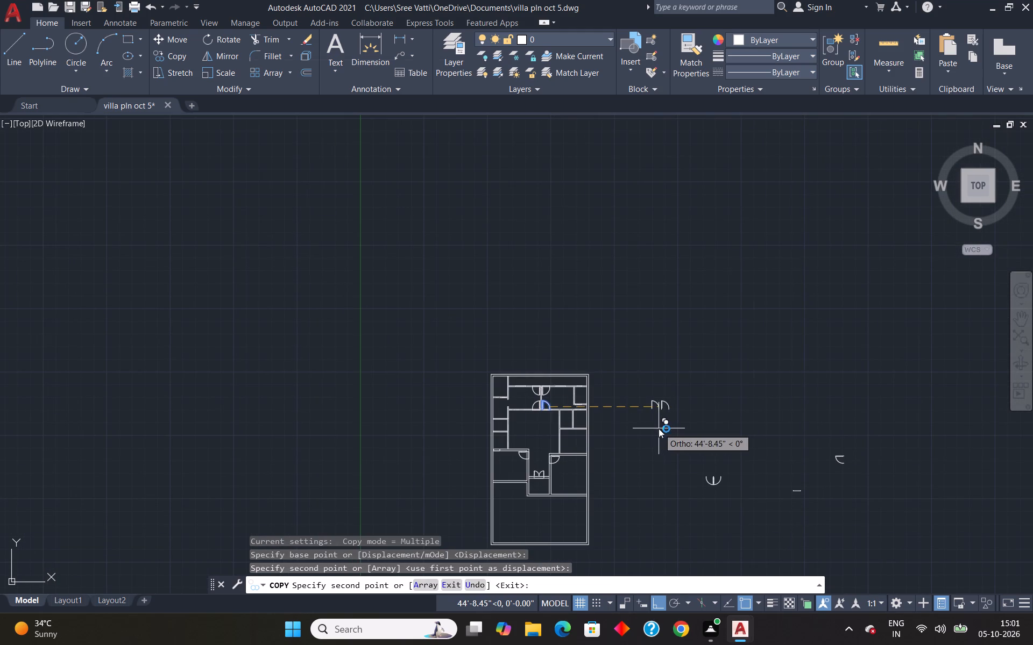
key(Escape)
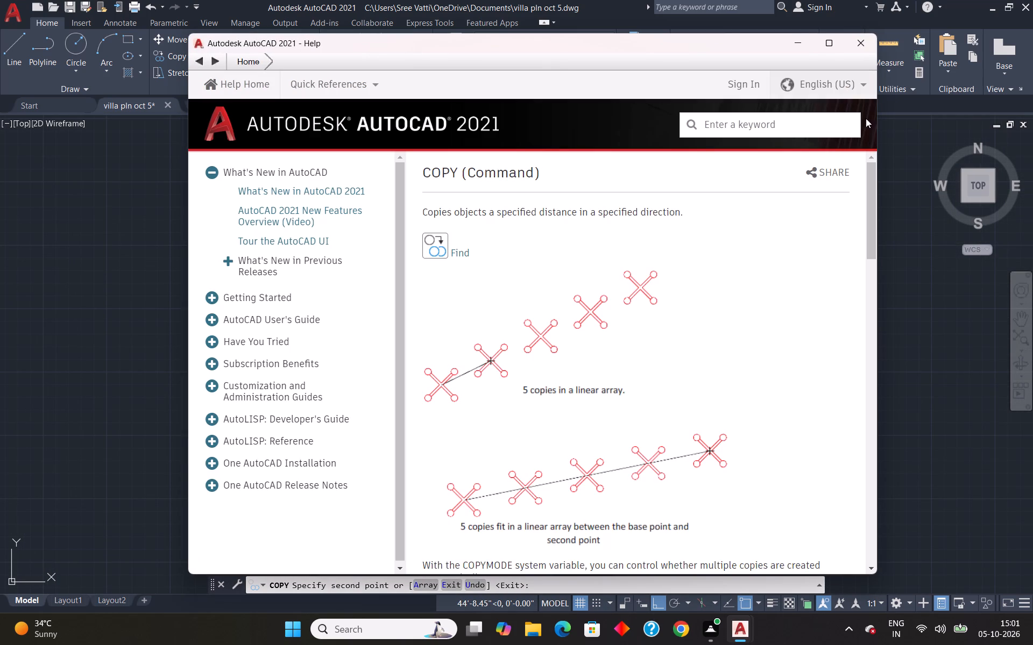
click(860, 47)
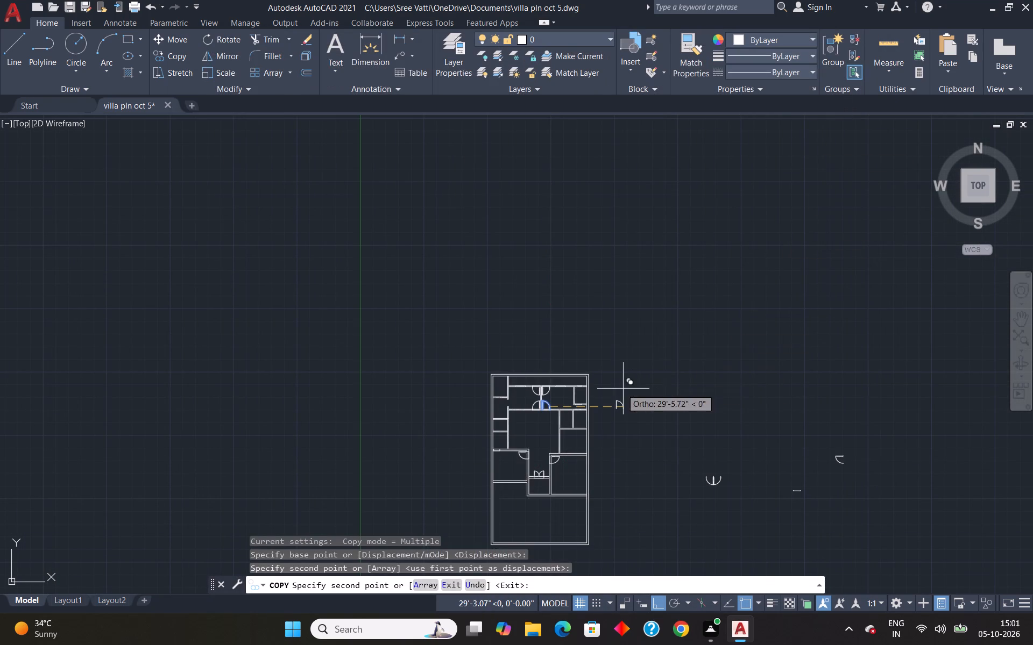
key(Escape)
Scale the copied door outside the plan by reference from its hinge endpoint, using its opening width as reference length and 2'6" as new length.
scroll(670, 436, up, 1)
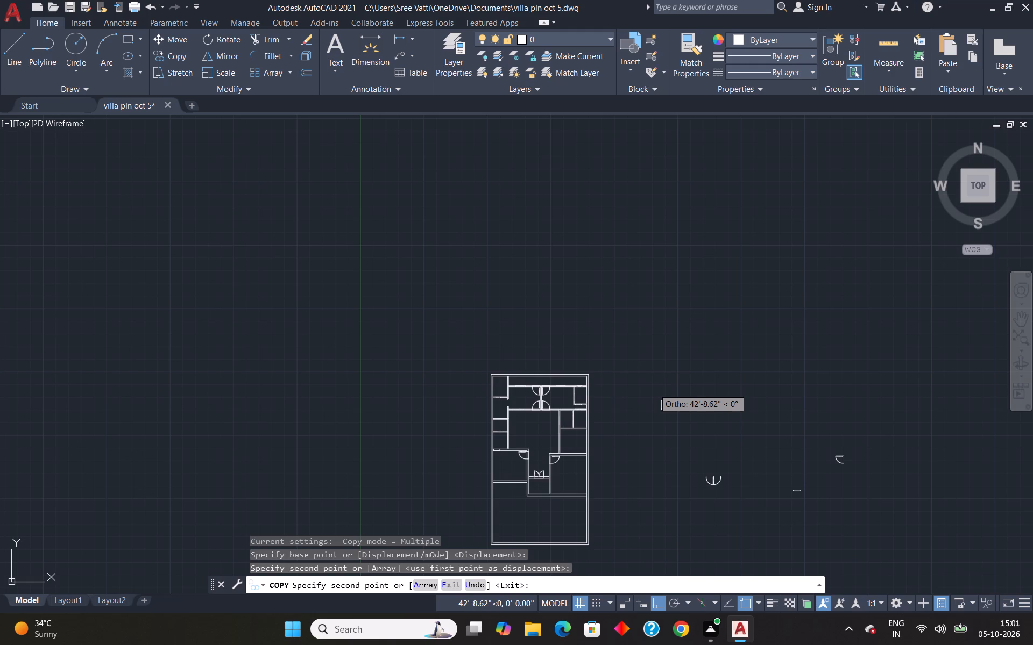
scroll(770, 468, up, 2)
scroll(593, 384, up, 4)
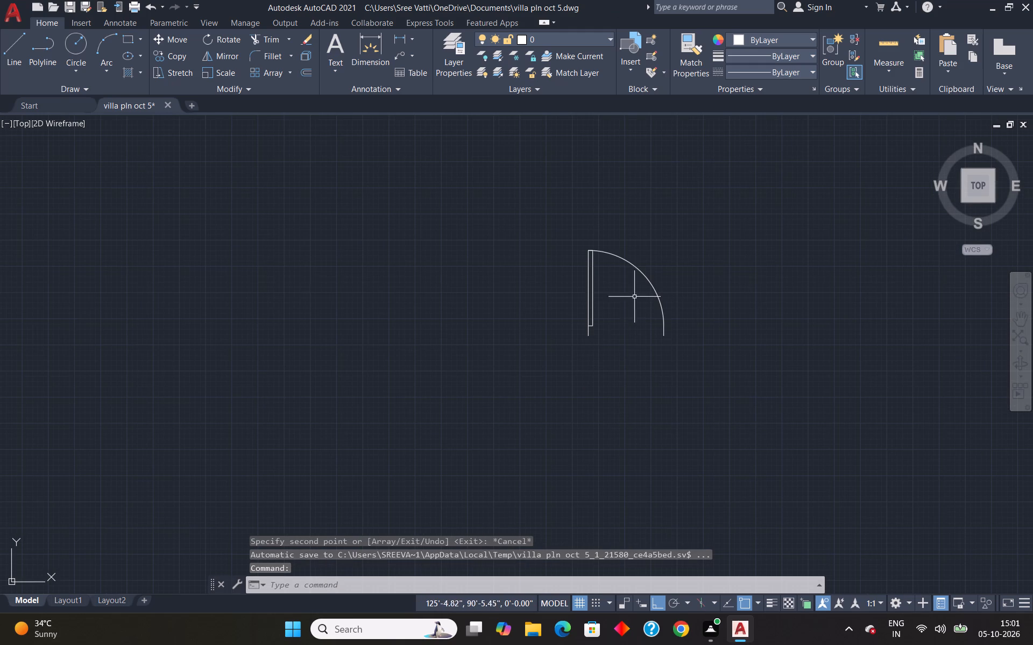
click(591, 301)
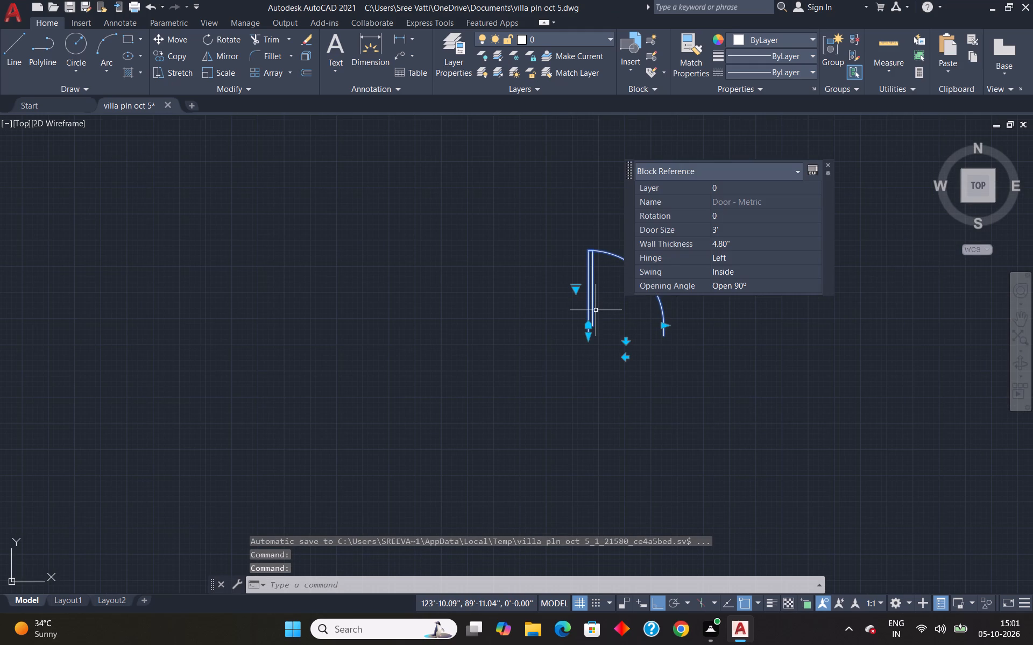
text(sc.)
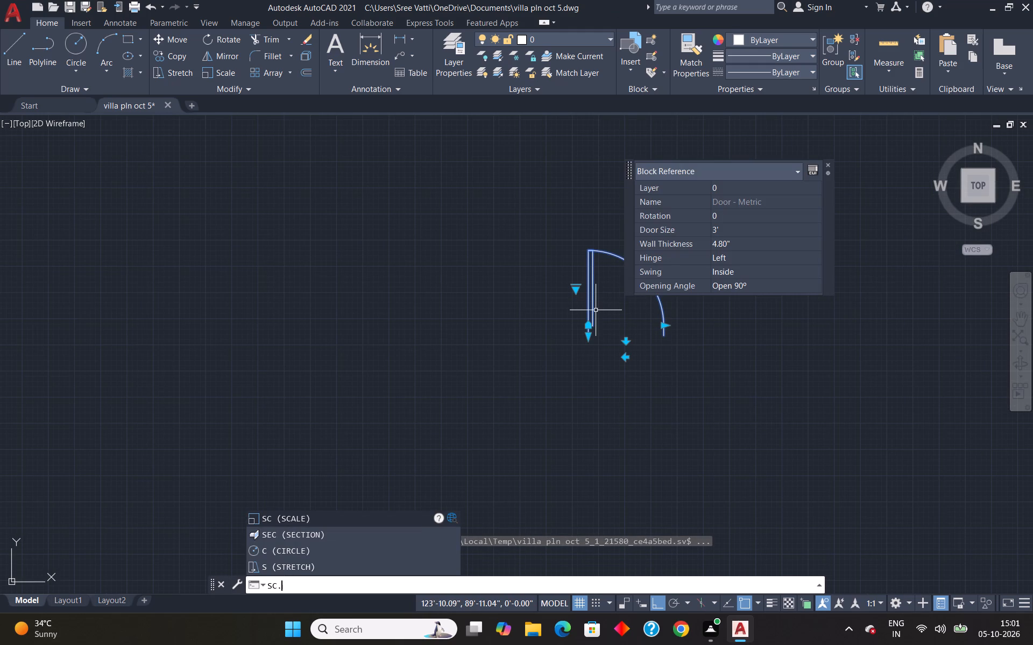
key(BackSpace)
key(Return)
scroll(593, 339, up, 4)
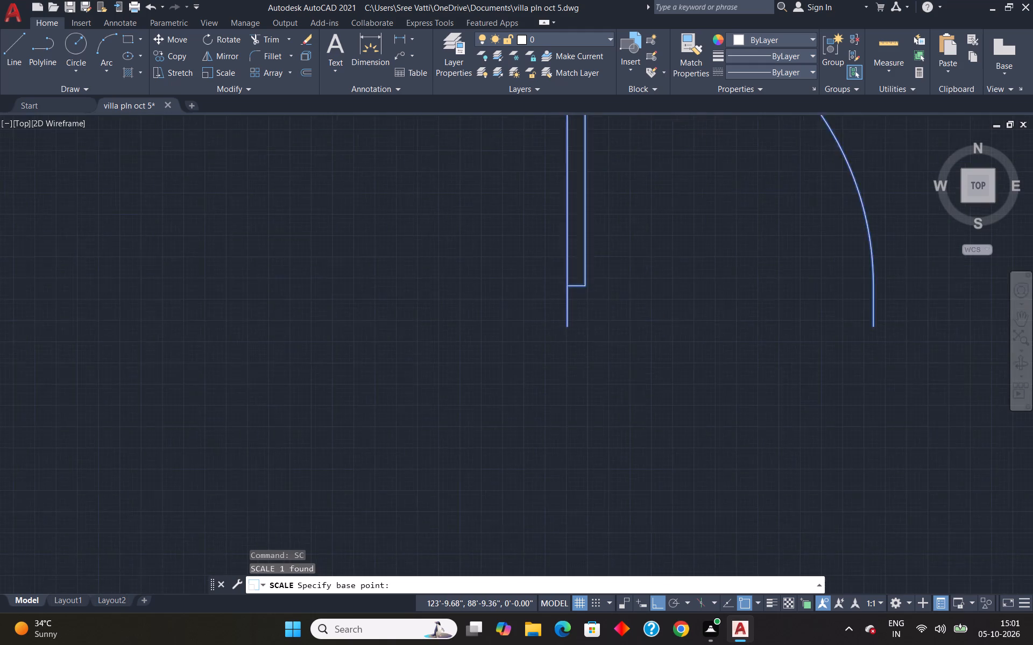
click(549, 321)
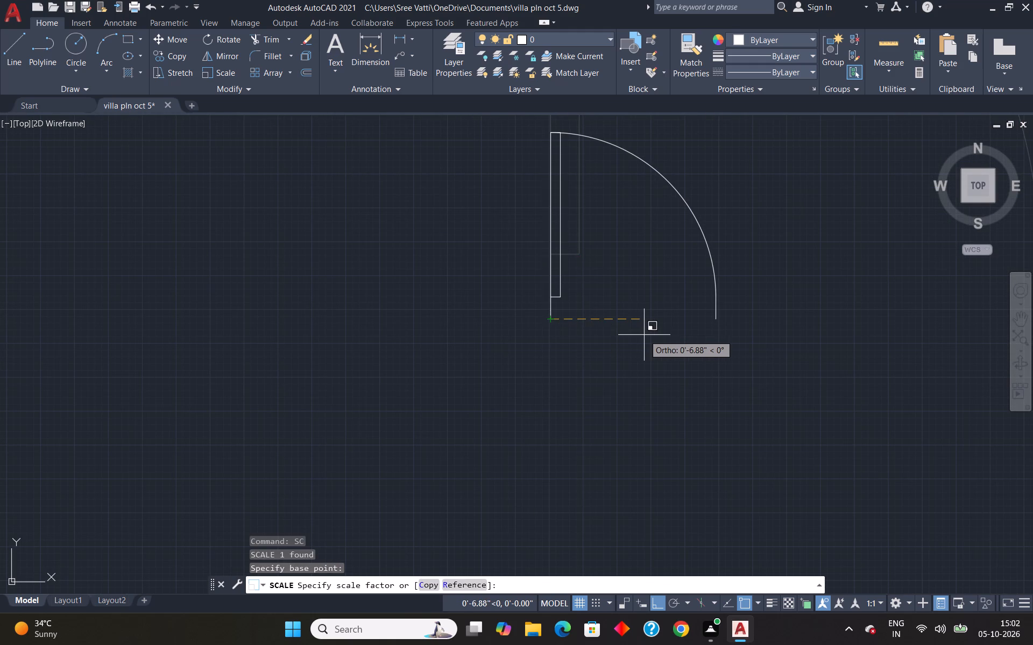
key(r)
key(Return)
scroll(644, 335, down, 4)
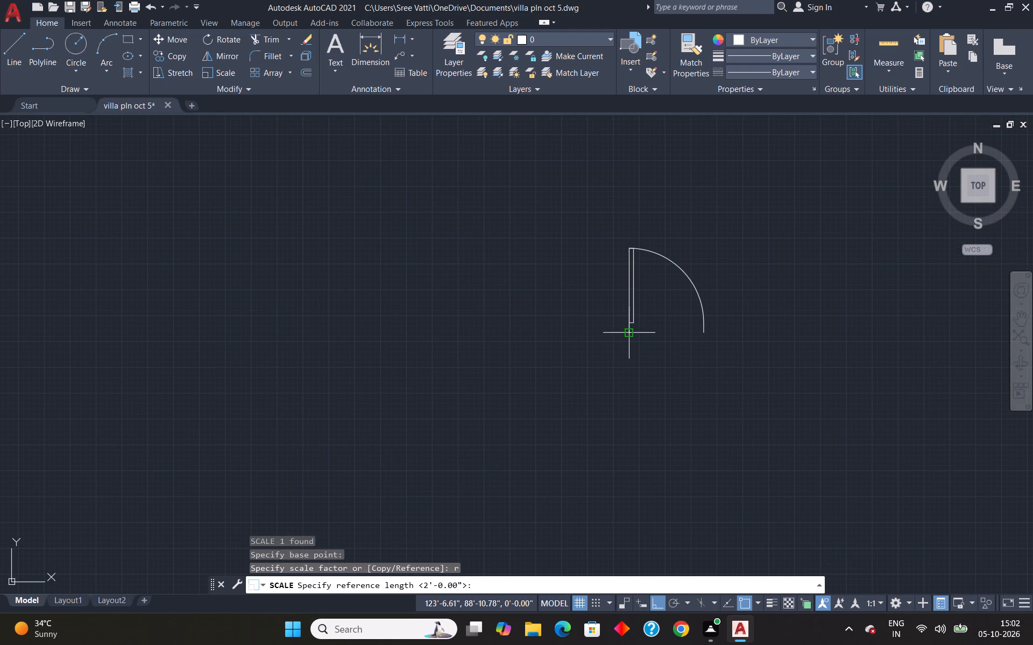
click(632, 331)
click(707, 328)
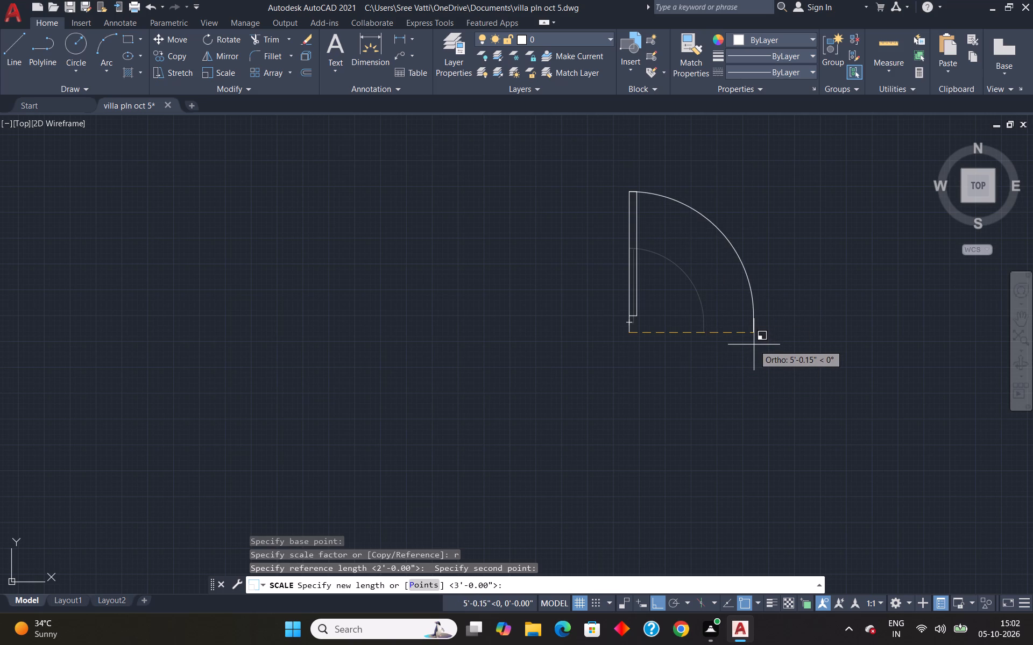
text(2'6")
key(Return)
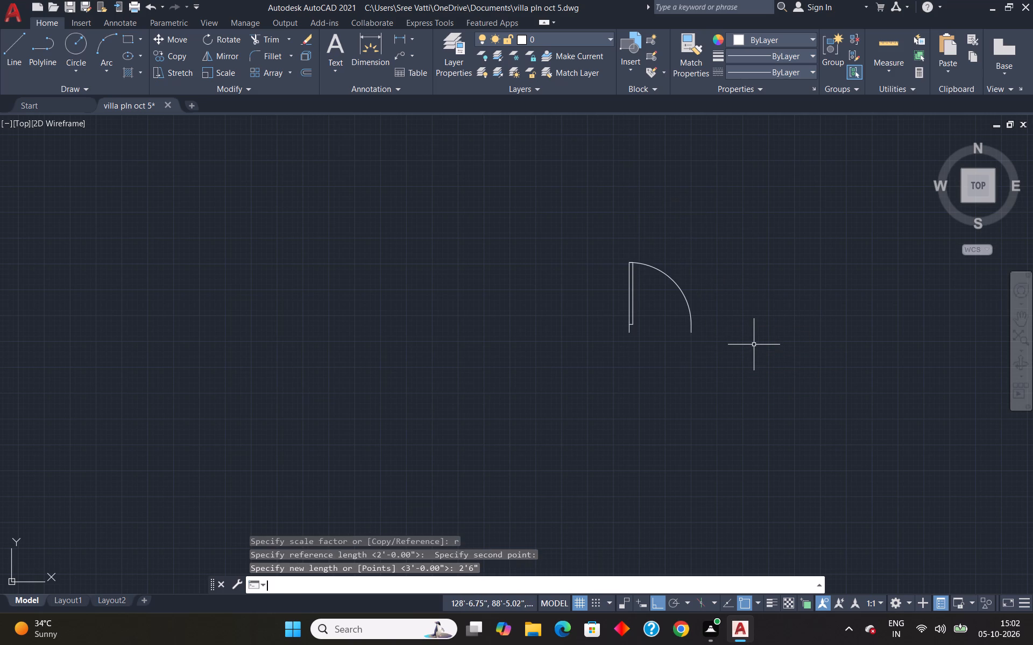
Move the scaled door from its hinge endpoint to the upper left corner of the opening in the small upper-right room's bottom wall.
scroll(759, 342, down, 5)
scroll(746, 339, up, 4)
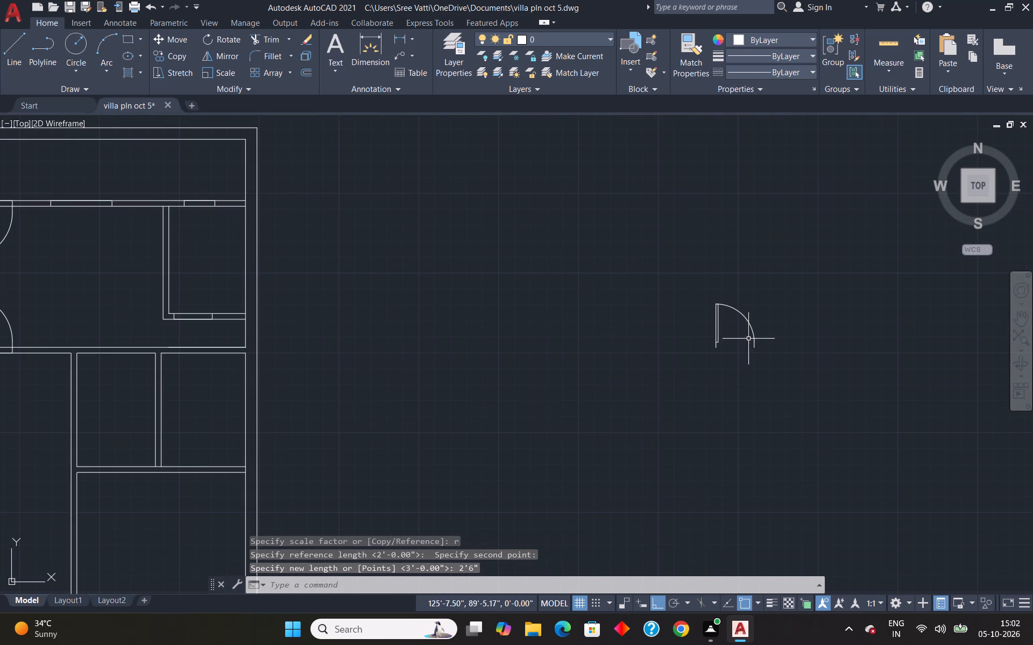
click(755, 338)
key(m)
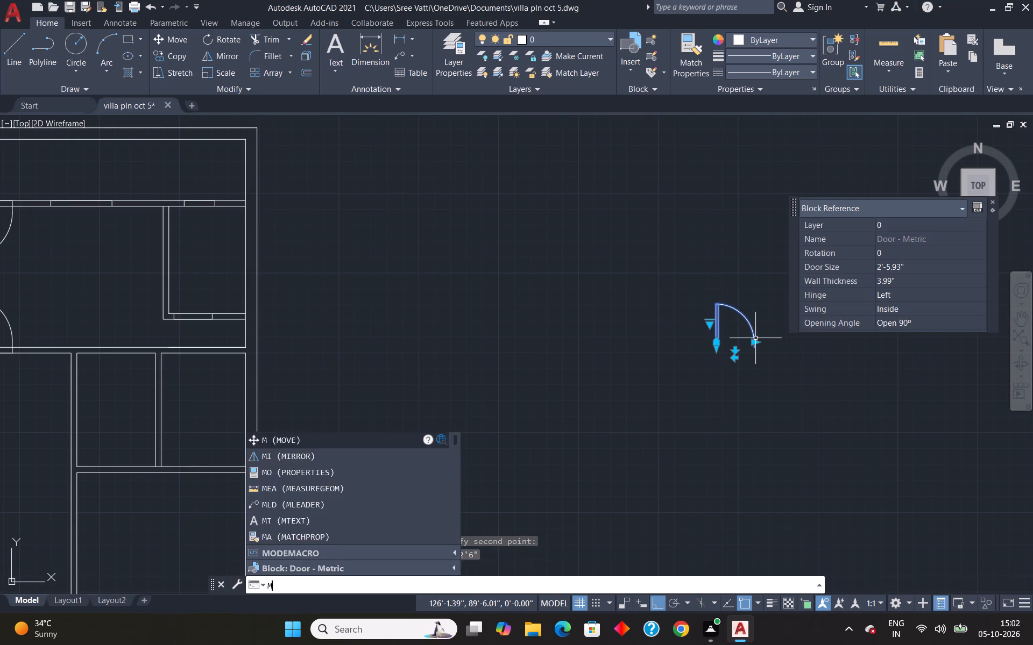
key(Return)
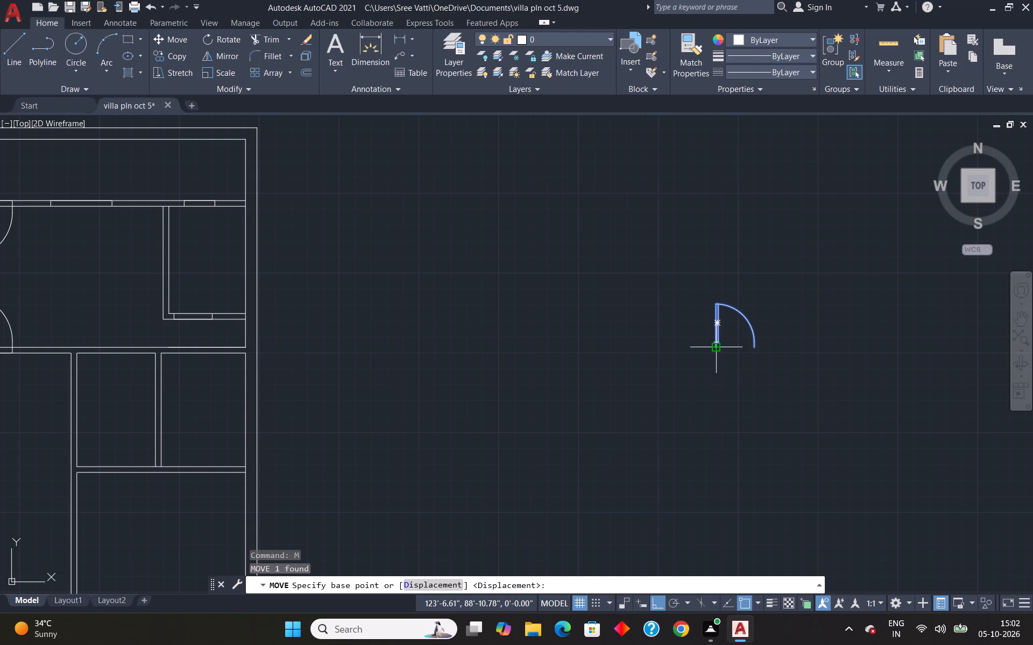
click(718, 349)
scroll(586, 338, down, 3)
scroll(390, 317, up, 4)
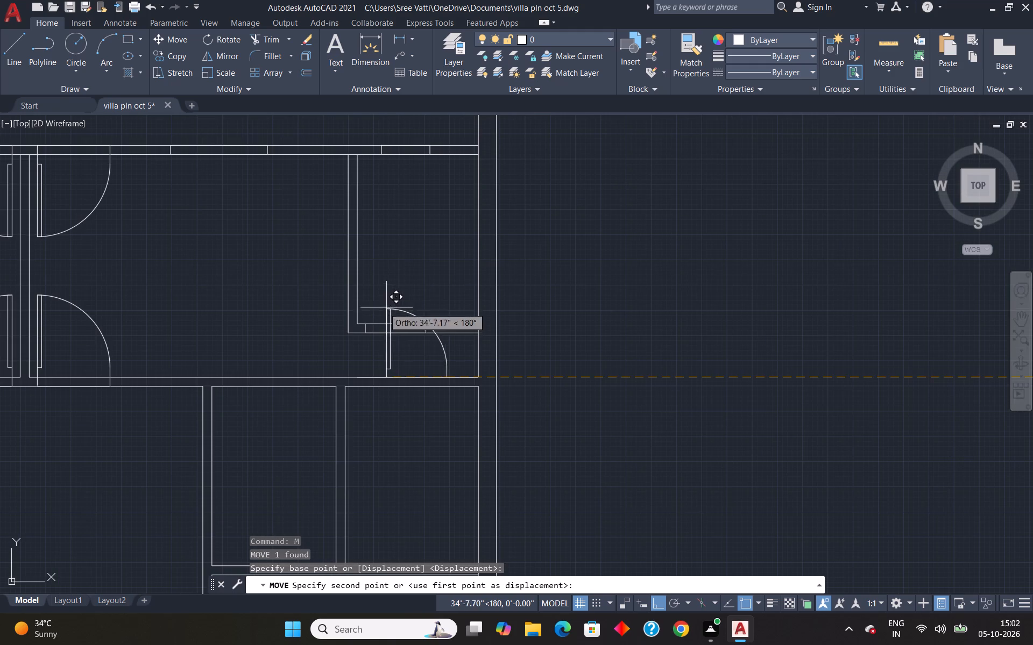
click(365, 320)
key(Escape)
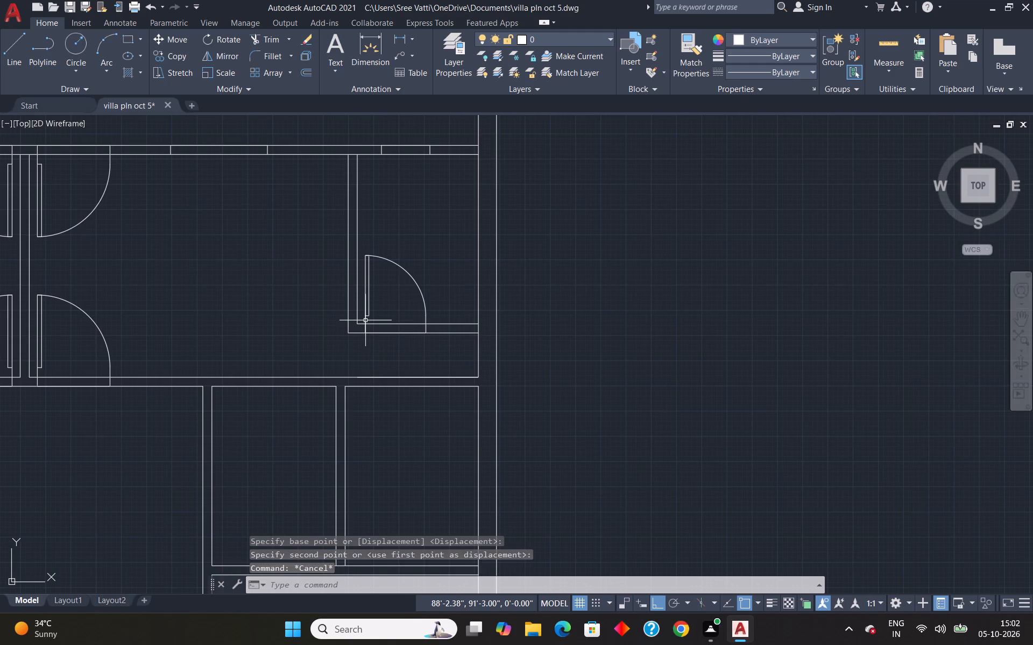
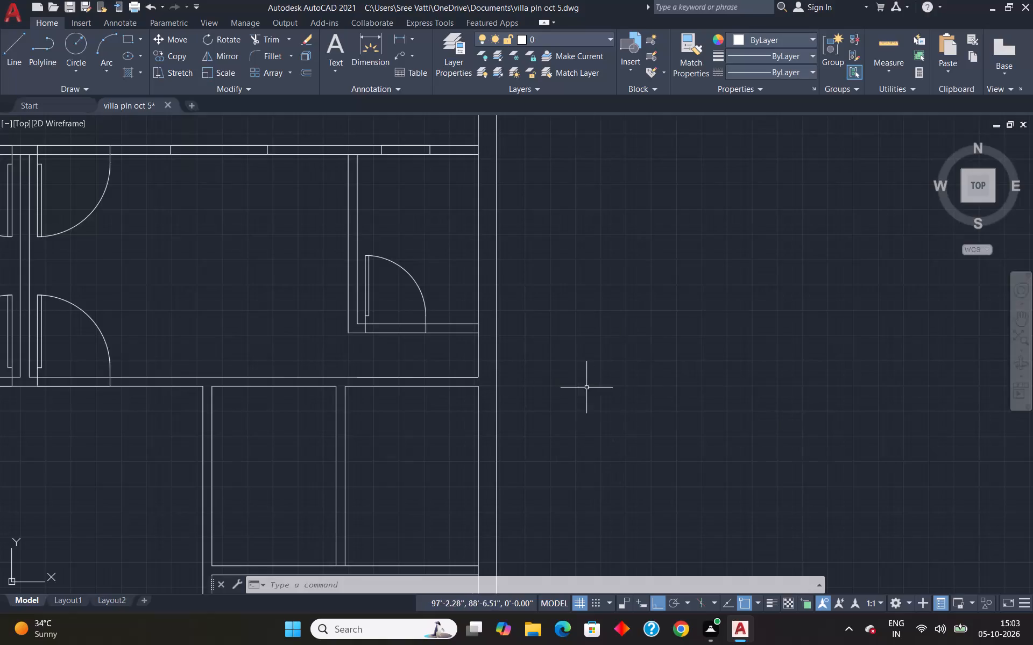
Copy the 3' door in the hall's upper wall, left of the partition, horizontally about 32'-11" into the empty space beside the plan.
scroll(607, 417, down, 6)
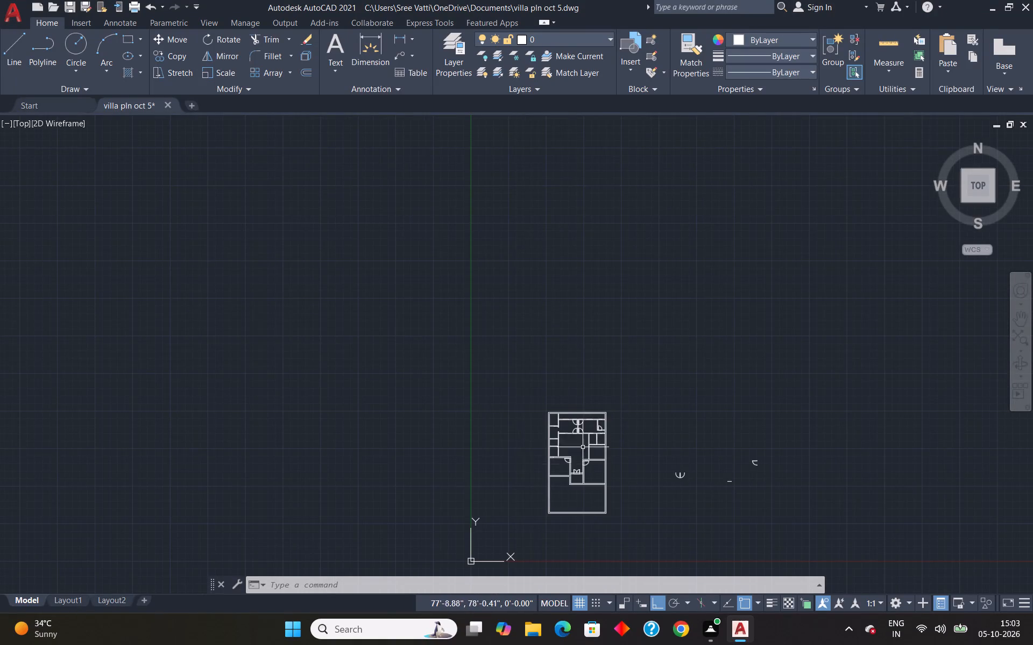
scroll(582, 445, up, 6)
scroll(562, 391, down, 2)
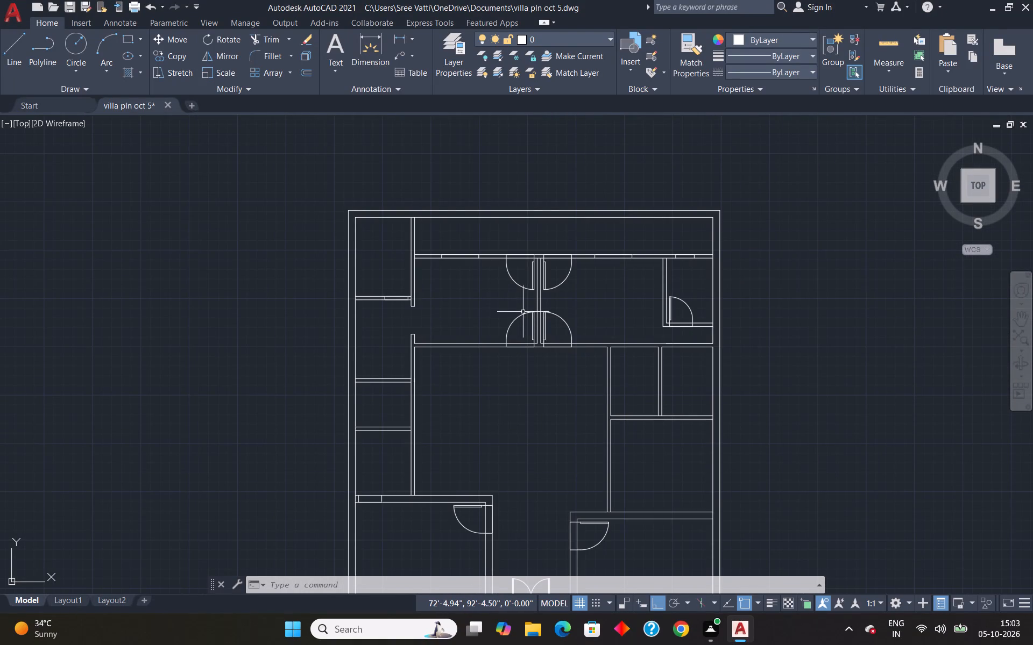
click(523, 312)
text(co)
key(Return)
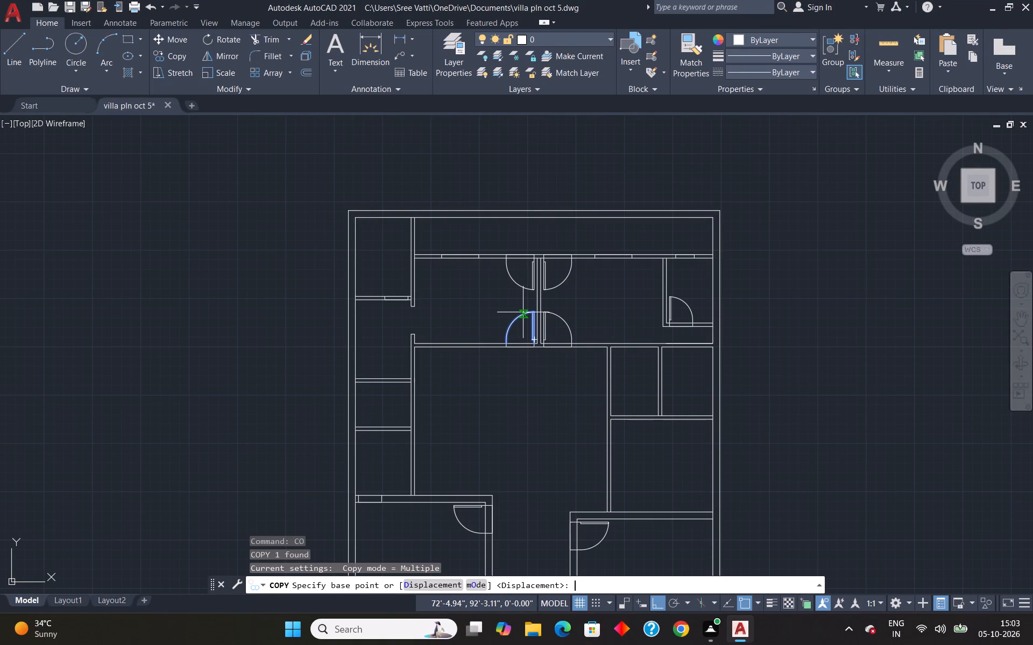
scroll(535, 349, up, 5)
click(504, 290)
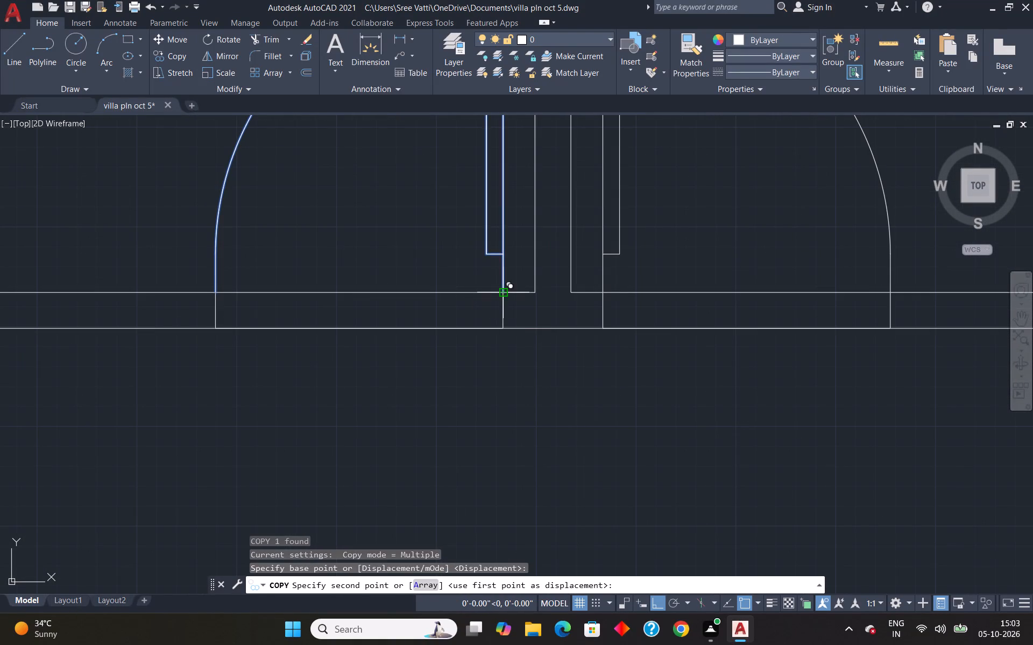
scroll(501, 291, down, 6)
click(314, 309)
key(Escape)
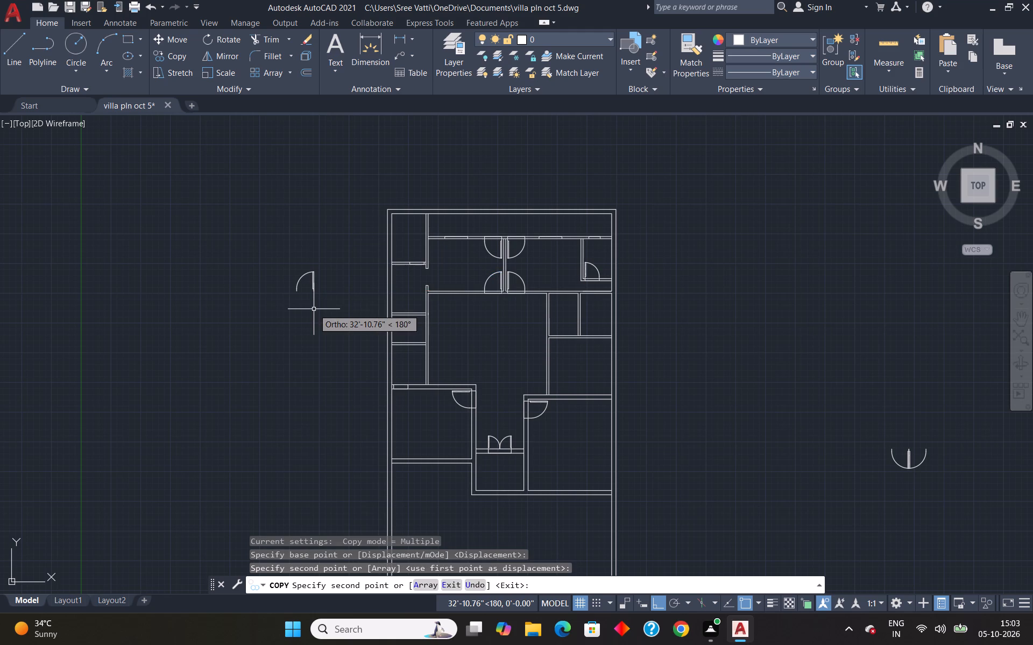
Scale the copied door outside the plan by reference from its arc-side endpoint, using its opening width as reference length and 2'6" as new length.
scroll(303, 291, up, 4)
click(251, 275)
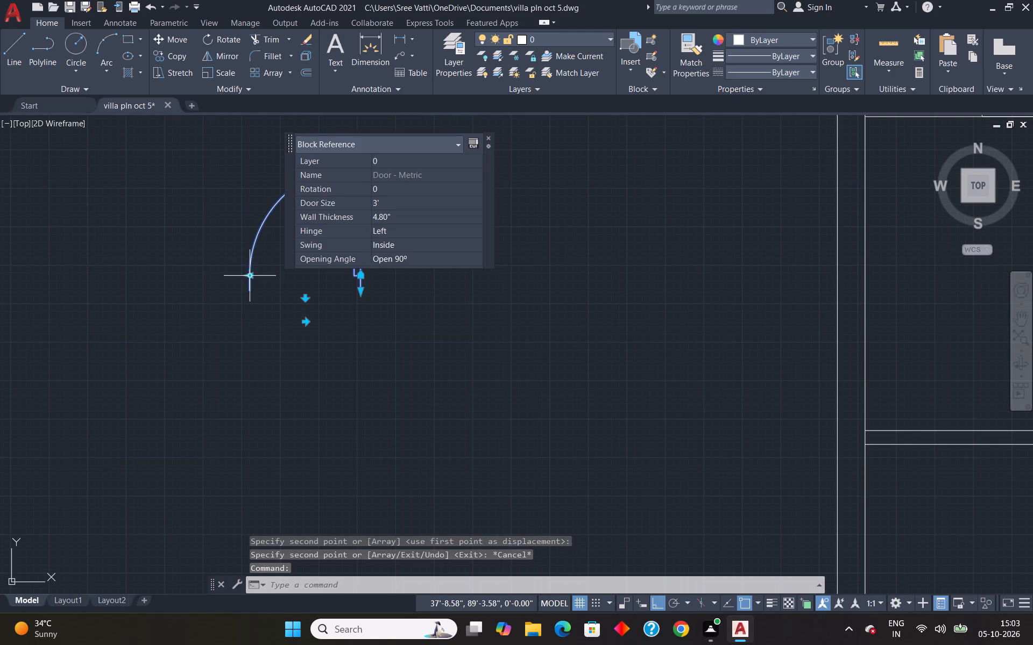
text(sc)
key(Return)
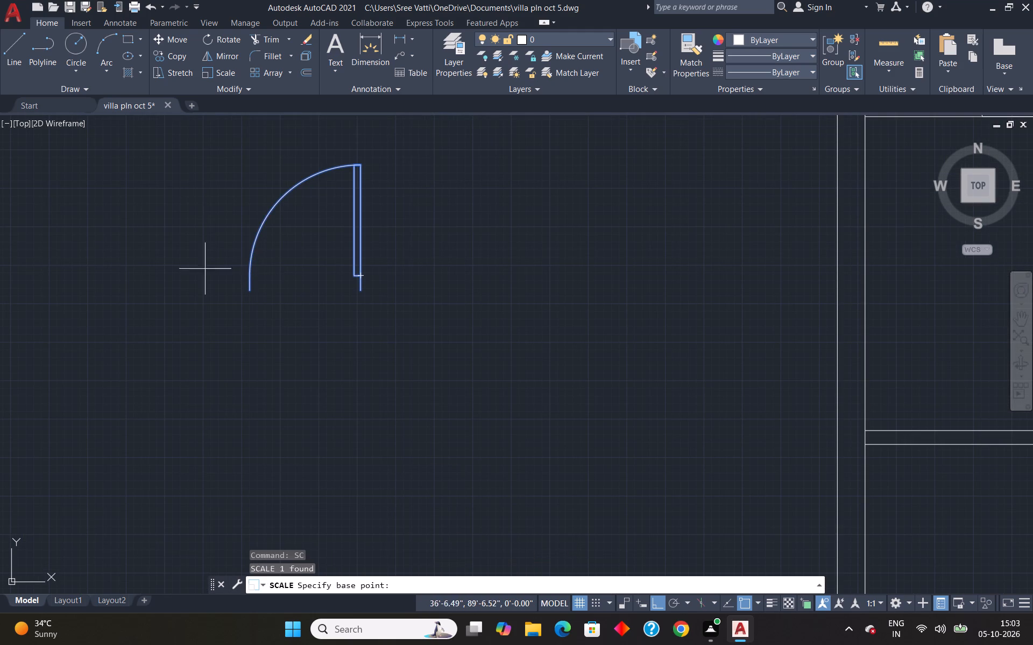
scroll(244, 294, up, 3)
click(254, 279)
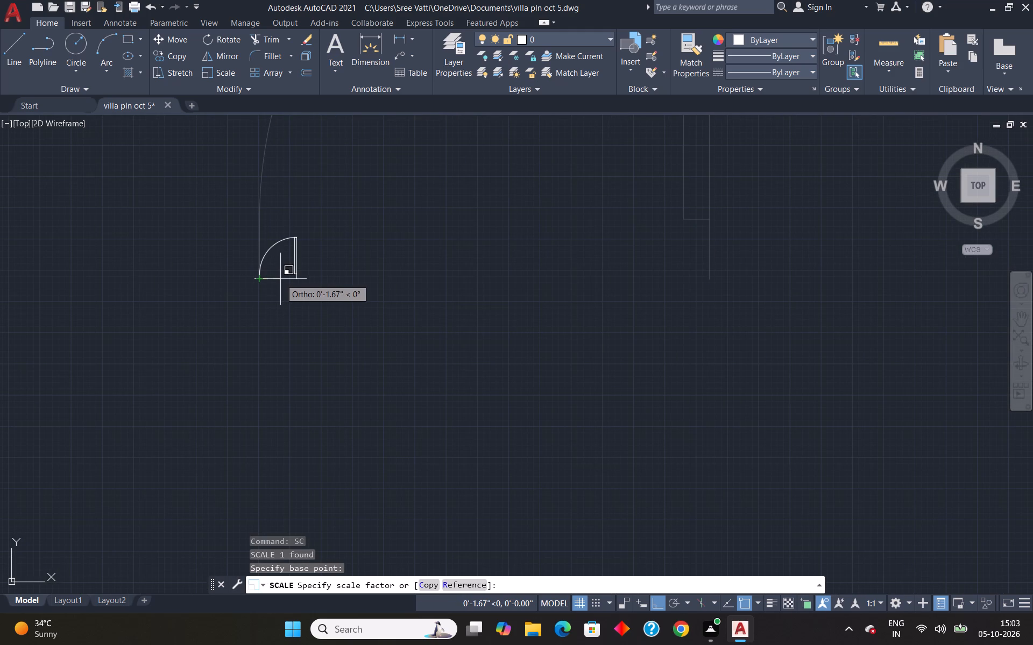
key(r)
key(Return)
click(261, 277)
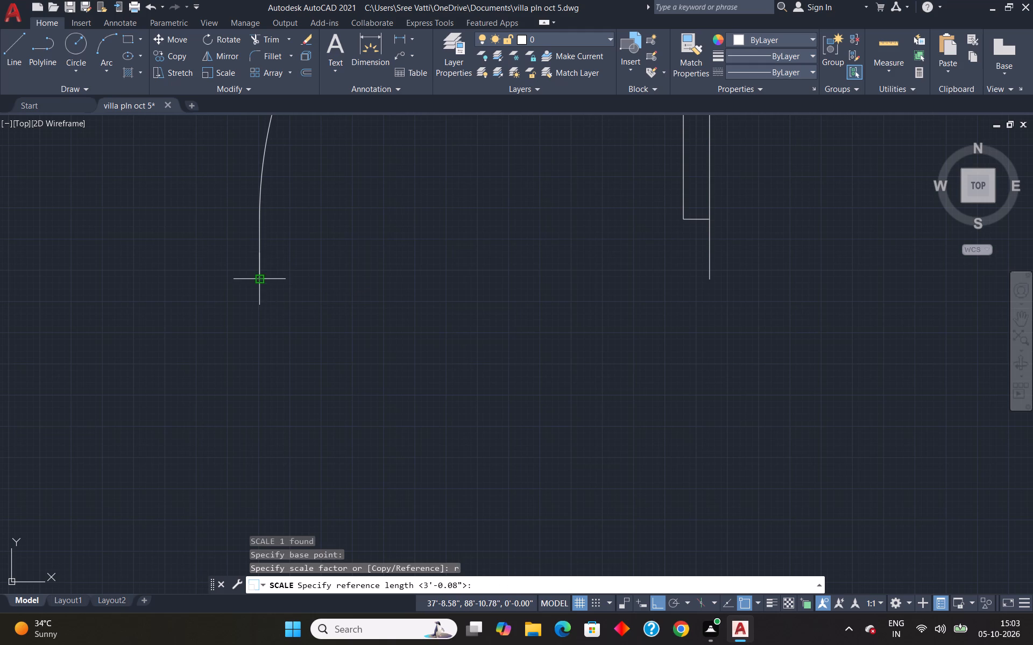
click(710, 281)
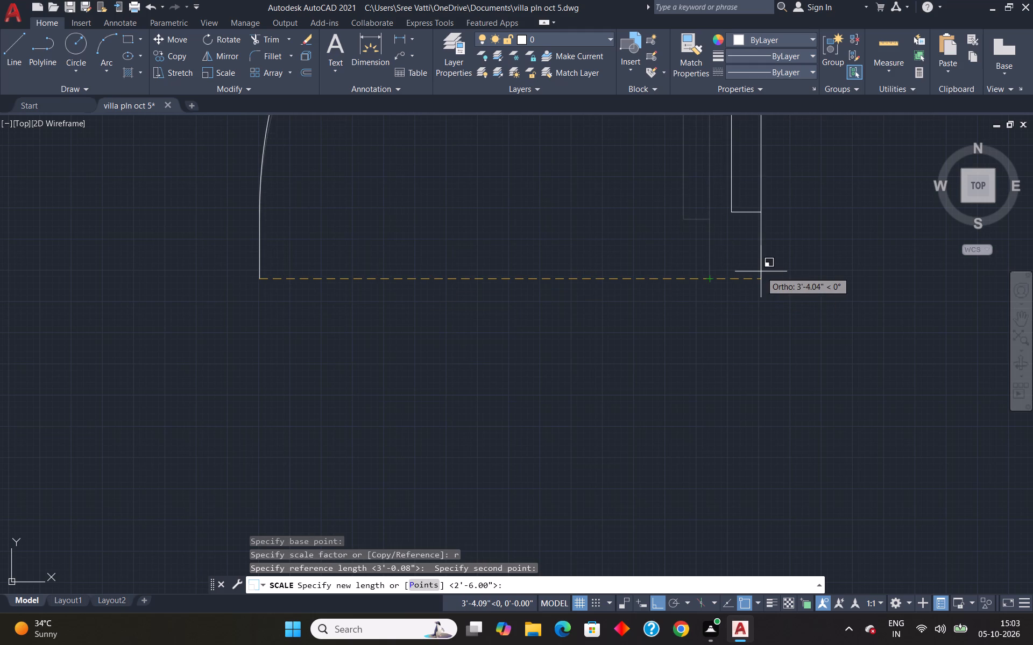
scroll(761, 272, down, 4)
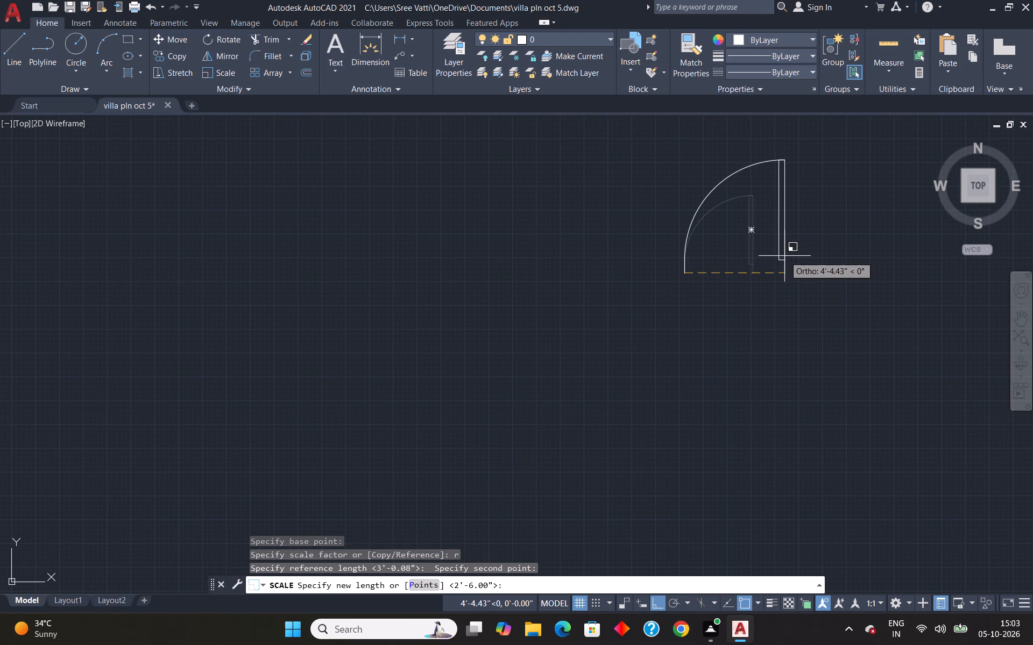
text(2'6")
key(Return)
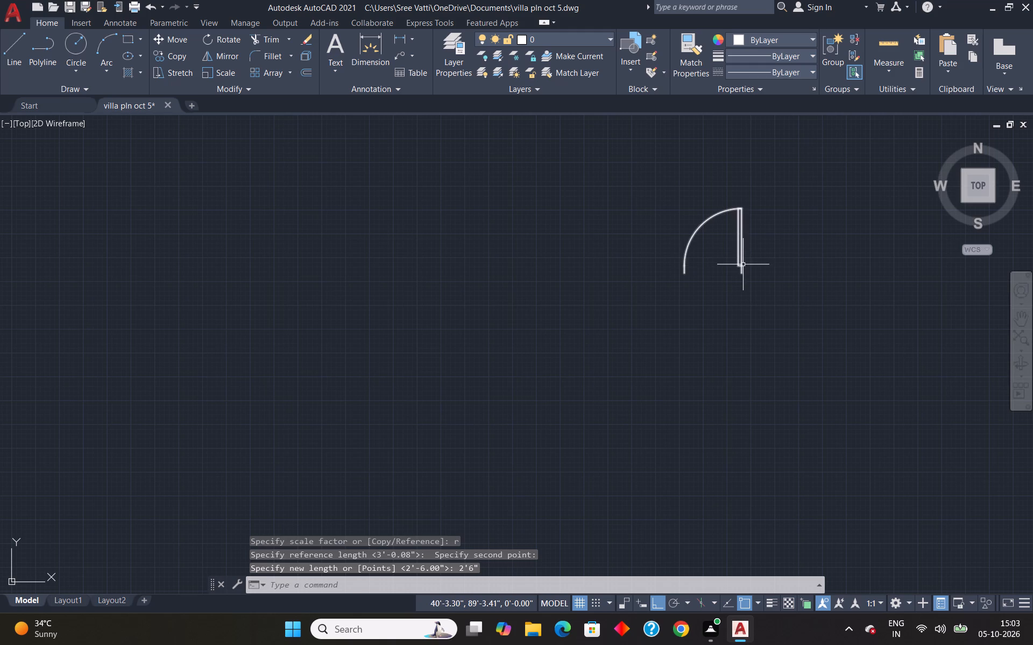
Move the scaled door from its hinge endpoint to the upper right corner of the opening in the small upper-left room's bottom wall.
click(743, 264)
key(m)
key(Return)
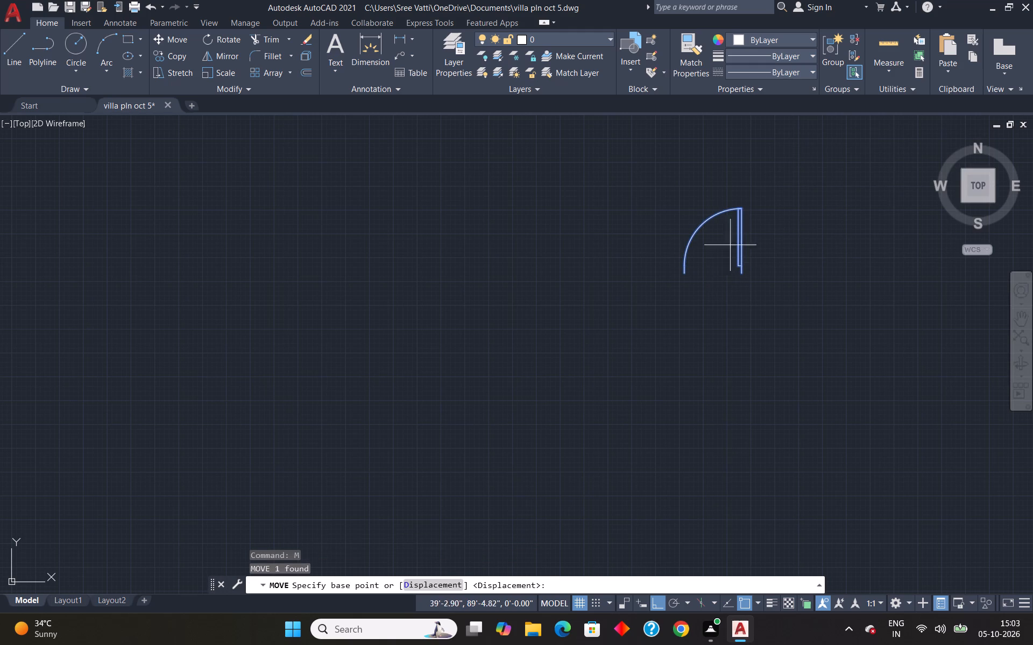
scroll(757, 263, up, 3)
click(685, 310)
scroll(699, 304, down, 6)
scroll(699, 304, up, 1)
scroll(702, 304, down, 4)
scroll(729, 303, up, 9)
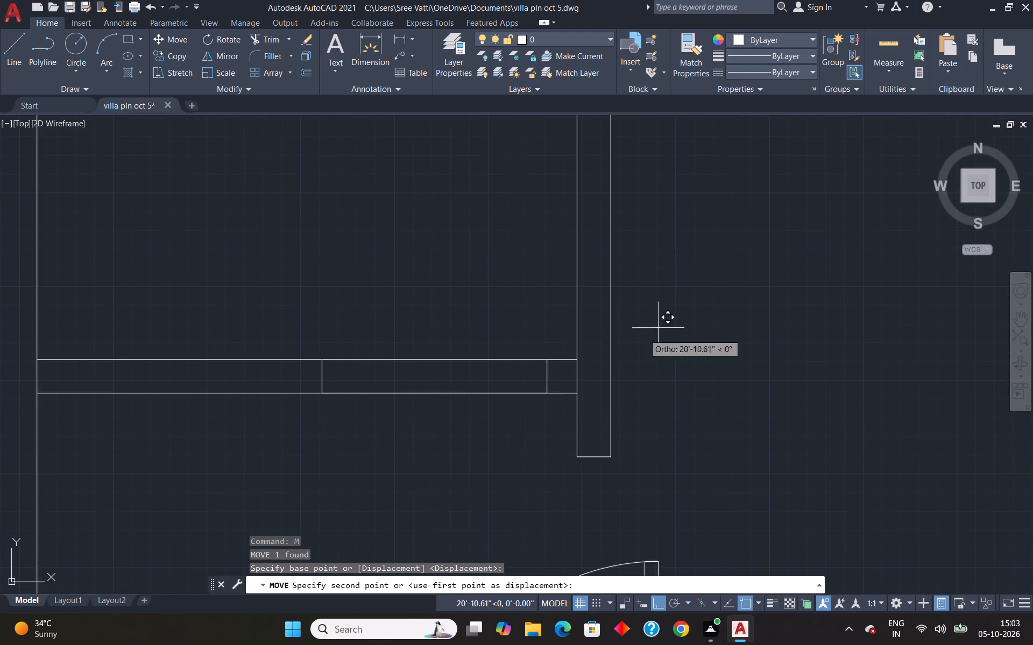
click(550, 360)
key(Escape)
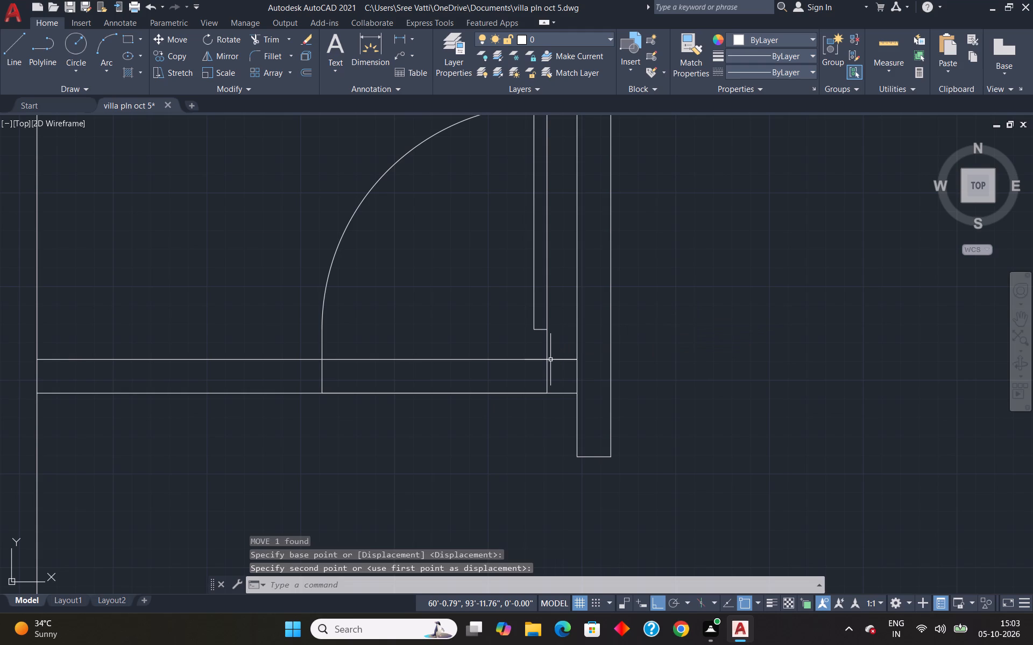
Trim the wall lines across the door openings in the small upper-left room's bottom wall and the upper rooms' top wall.
text(tr)
key(Return)
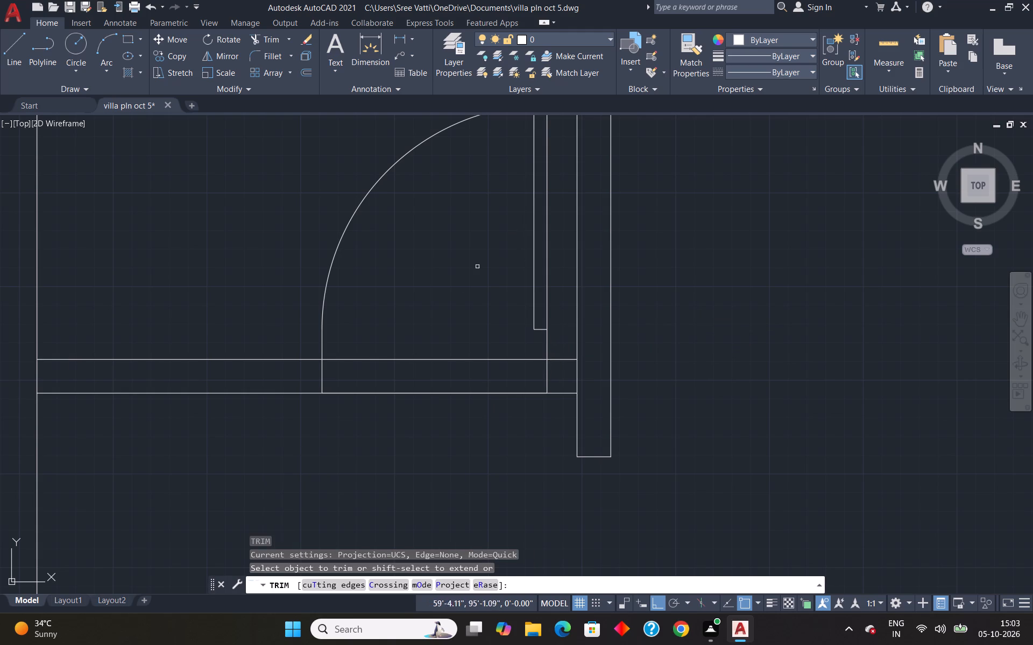
drag(454, 291, 402, 496)
scroll(440, 448, down, 6)
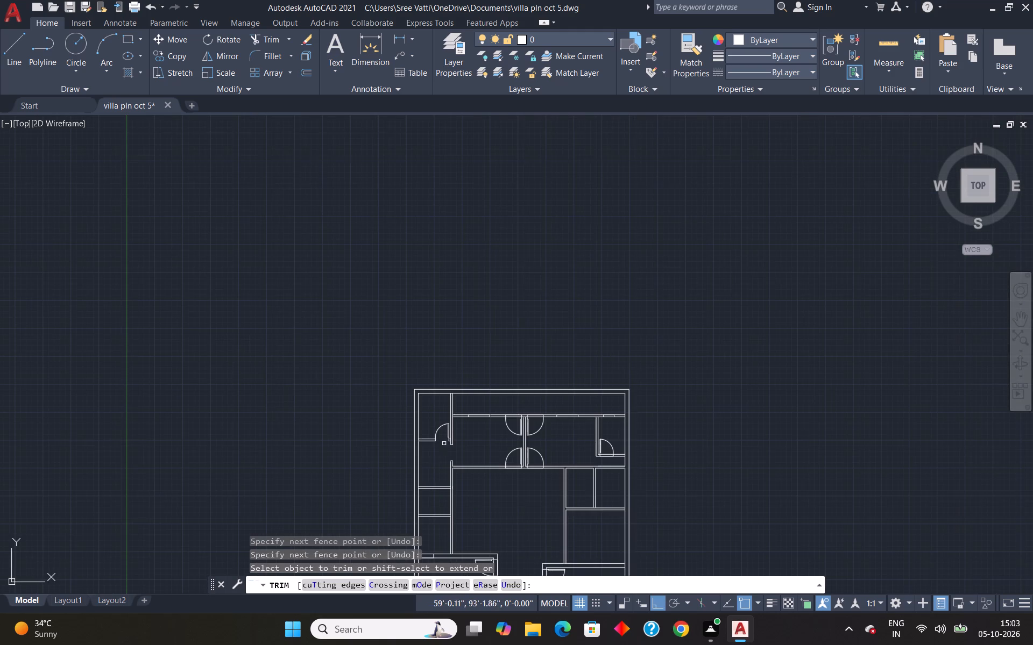
scroll(522, 429, up, 4)
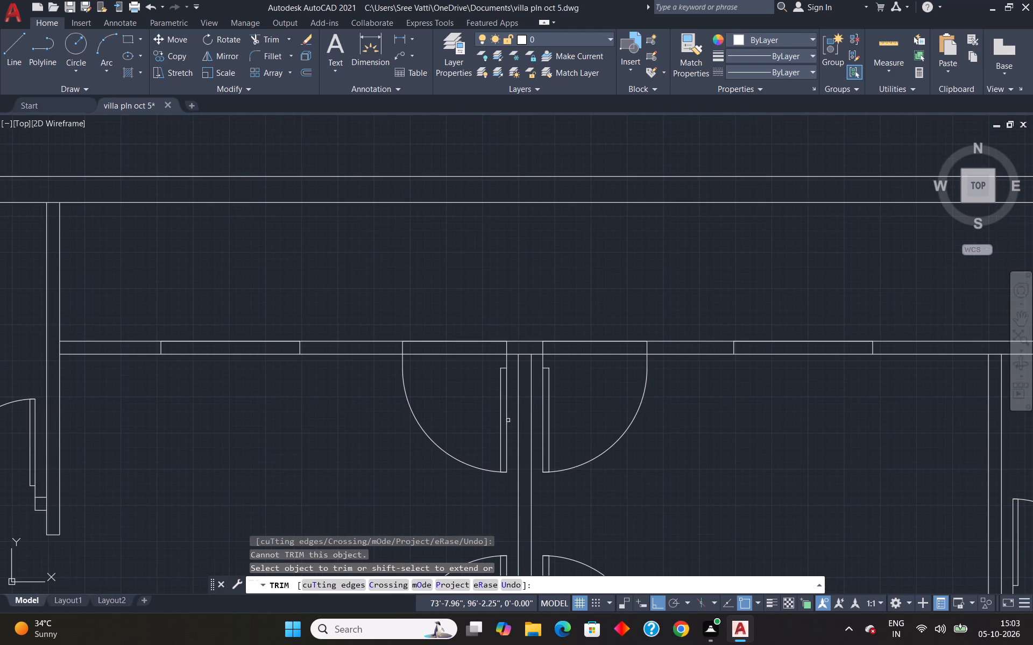
drag(464, 384, 479, 267)
drag(577, 386, 599, 274)
Trim the wall lines across both door openings in the hall's upper wall and the one in the small upper-right room's bottom wall.
scroll(599, 281, down, 4)
scroll(570, 341, up, 4)
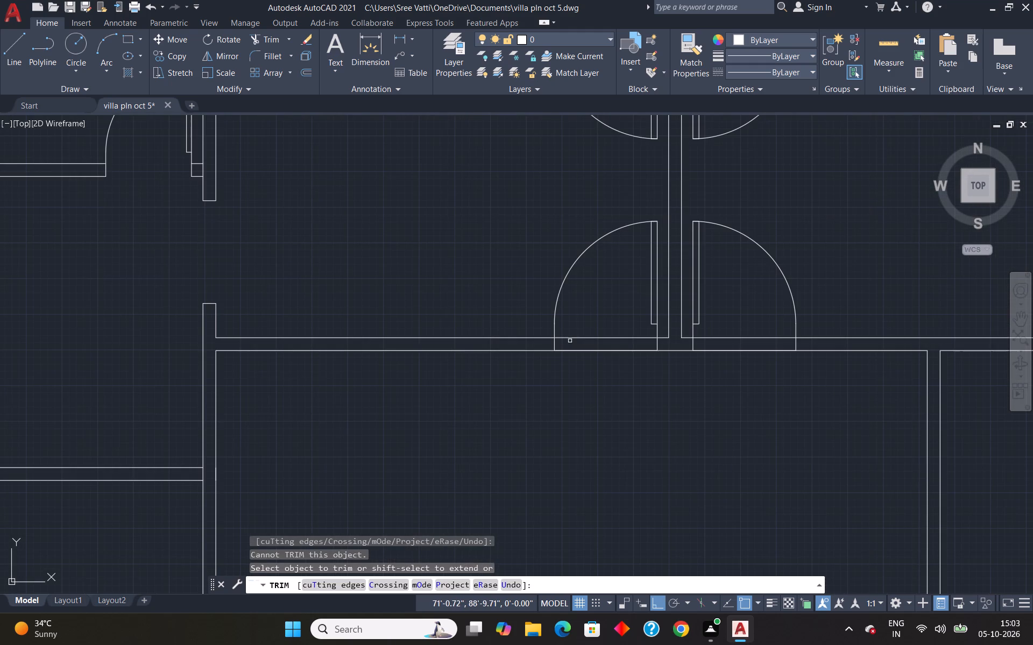
drag(599, 309, 609, 451)
drag(747, 297, 727, 409)
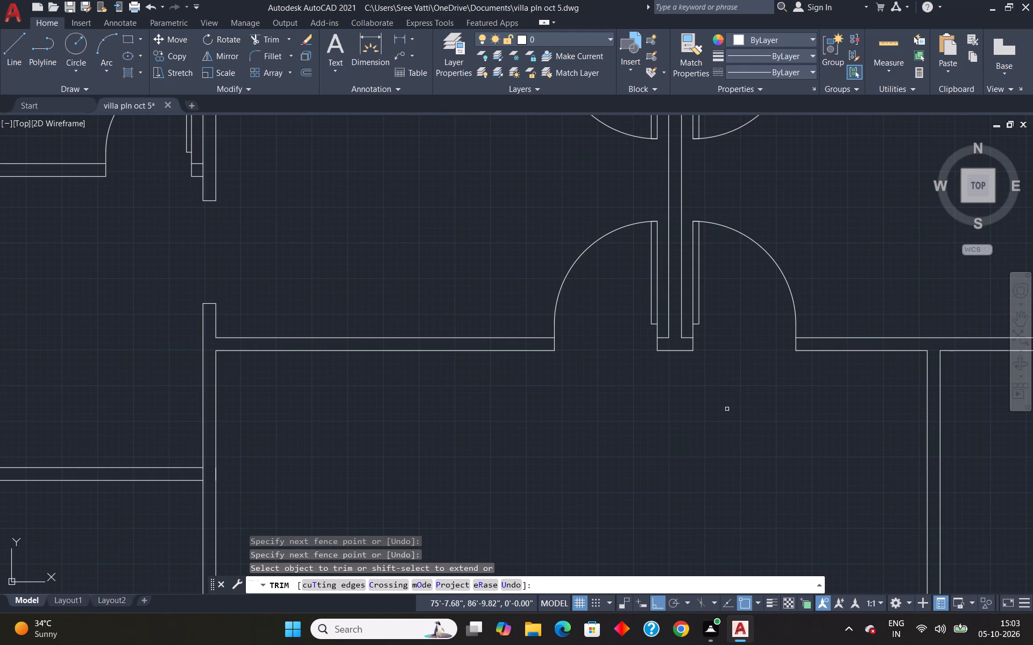
scroll(724, 411, down, 2)
drag(908, 343, 912, 356)
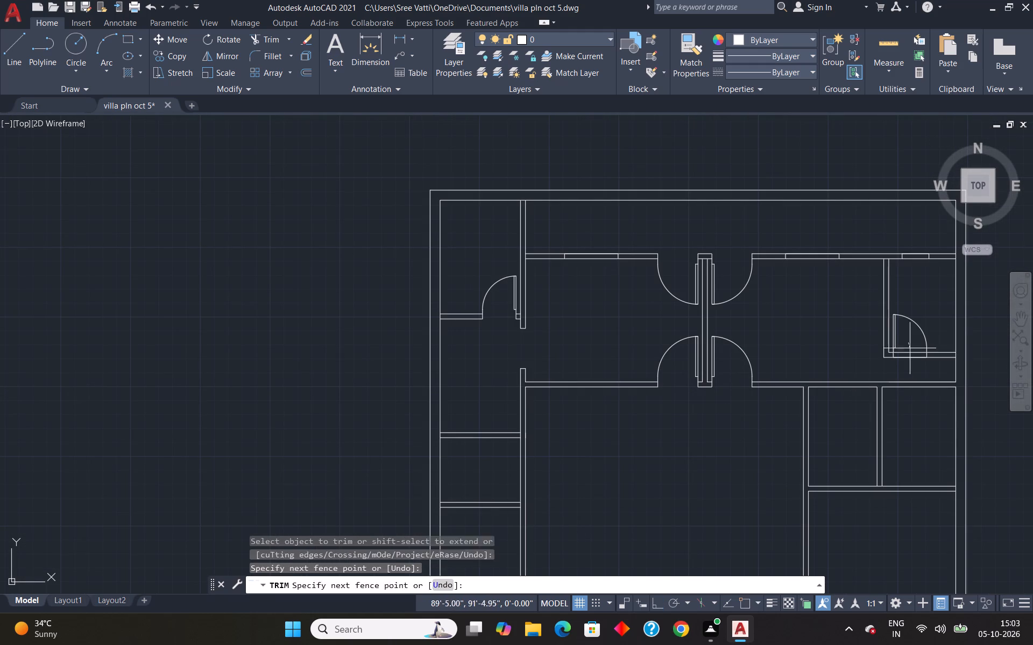
drag(912, 356, 914, 368)
Trim the wall lines across the lower-left and lower-right rooms' side door openings and the entrance's double-door opening.
scroll(892, 340, down, 4)
scroll(853, 393, up, 5)
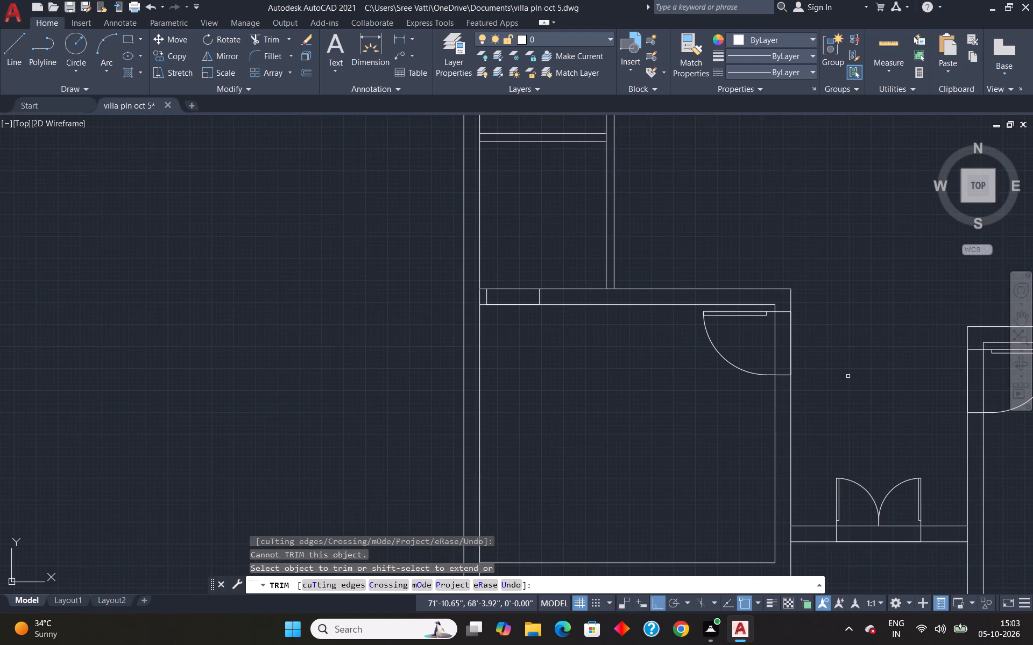
drag(761, 348, 862, 347)
scroll(862, 347, down, 2)
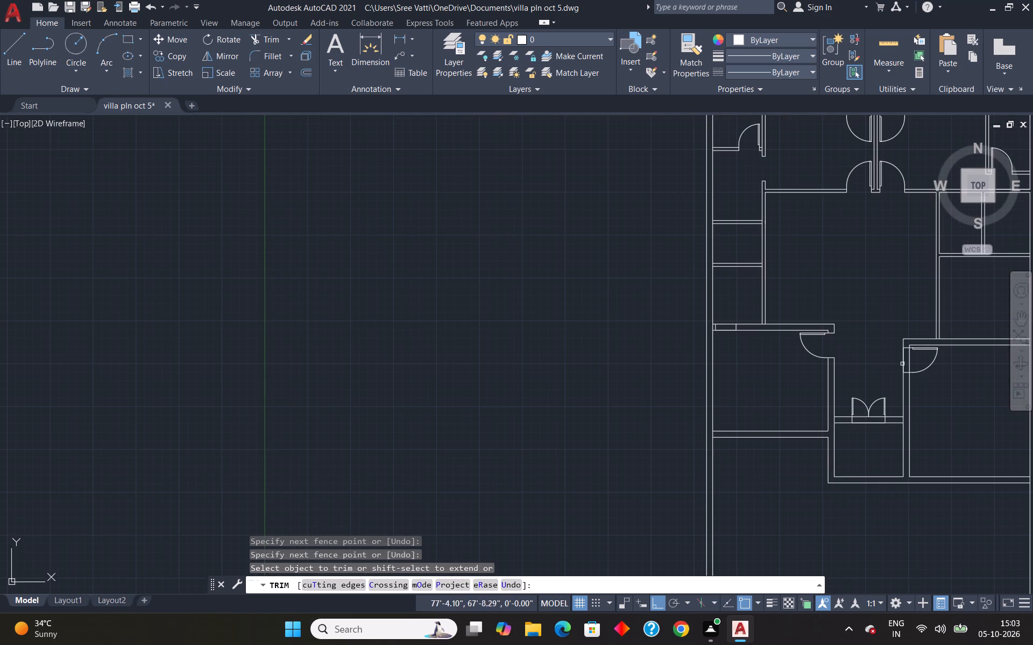
drag(917, 365, 874, 366)
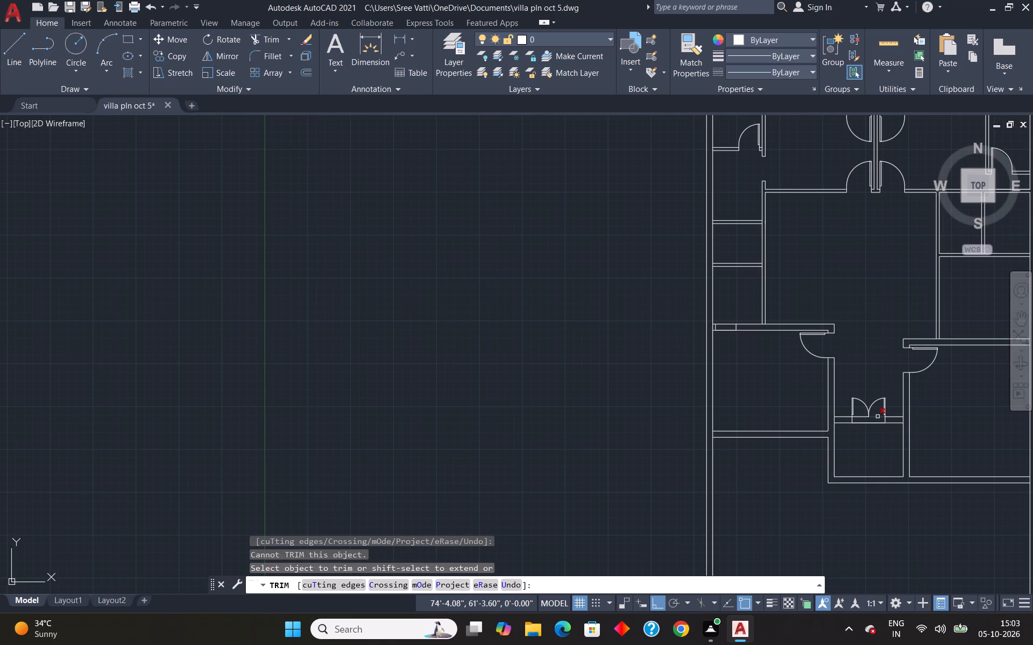
drag(878, 416, 872, 430)
drag(859, 411, 861, 414)
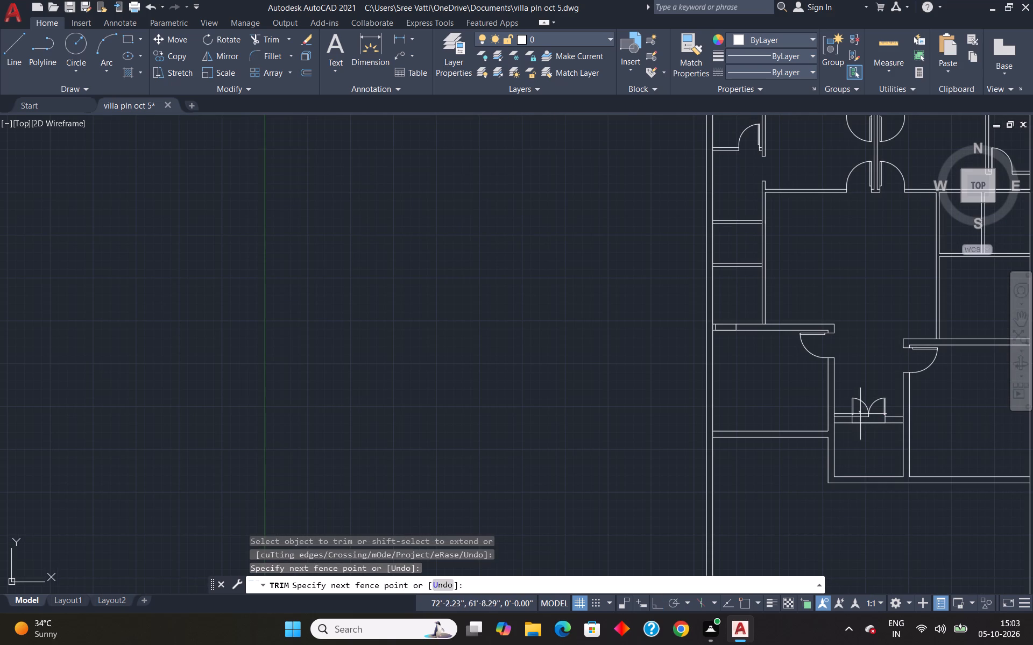
drag(861, 414, 860, 433)
key(Escape)
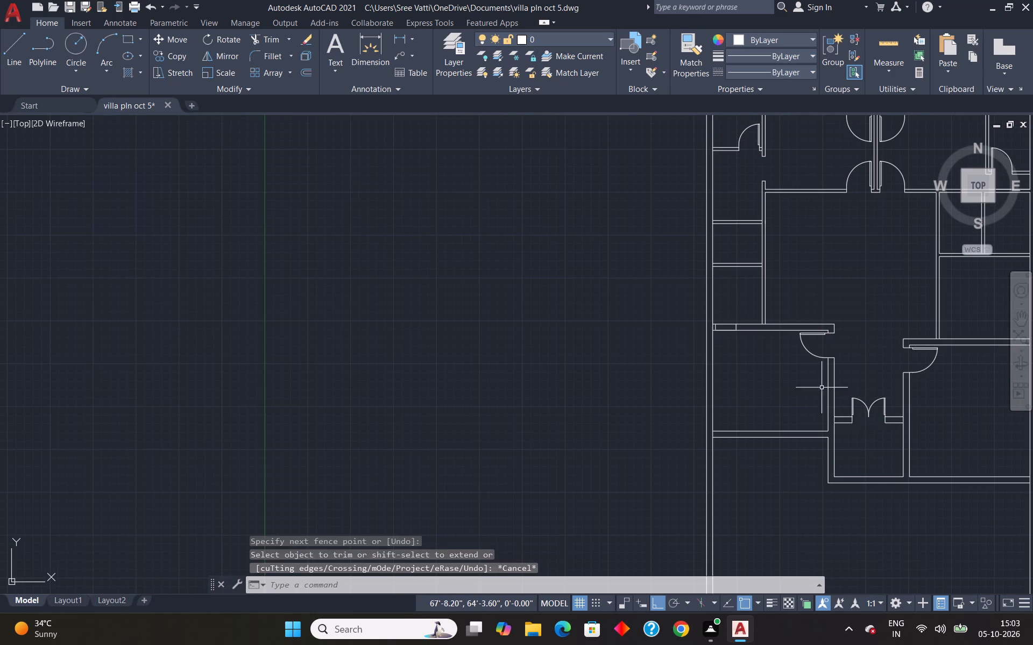
Copy the small upper-right room's door from its hinge endpoint to the upper left corner of the opening in the lower-left room's top wall.
scroll(823, 363, down, 3)
scroll(828, 339, up, 4)
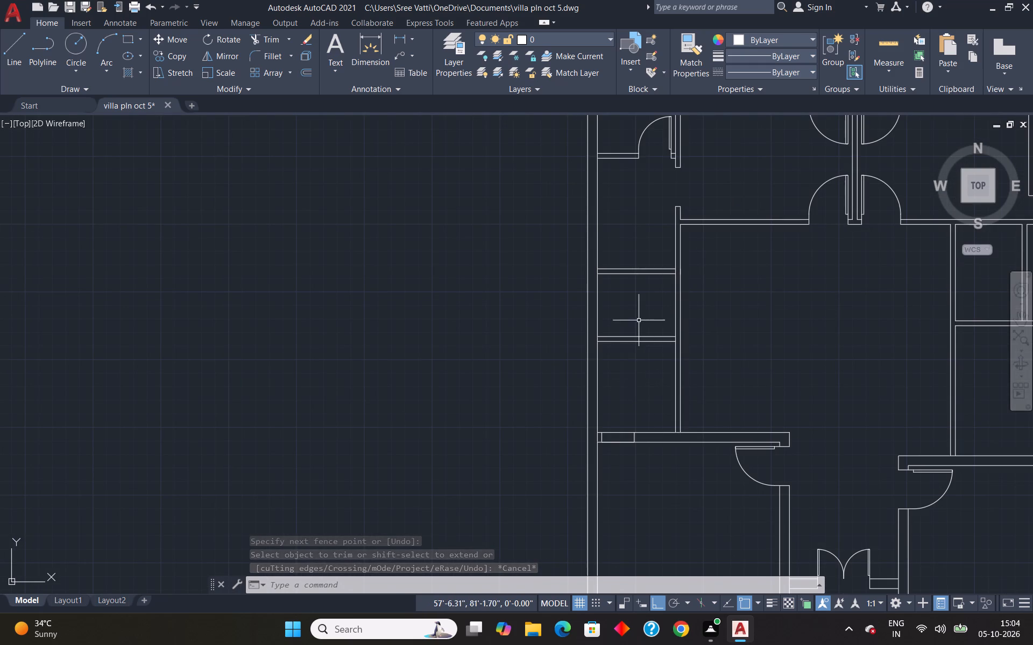
scroll(639, 320, down, 1)
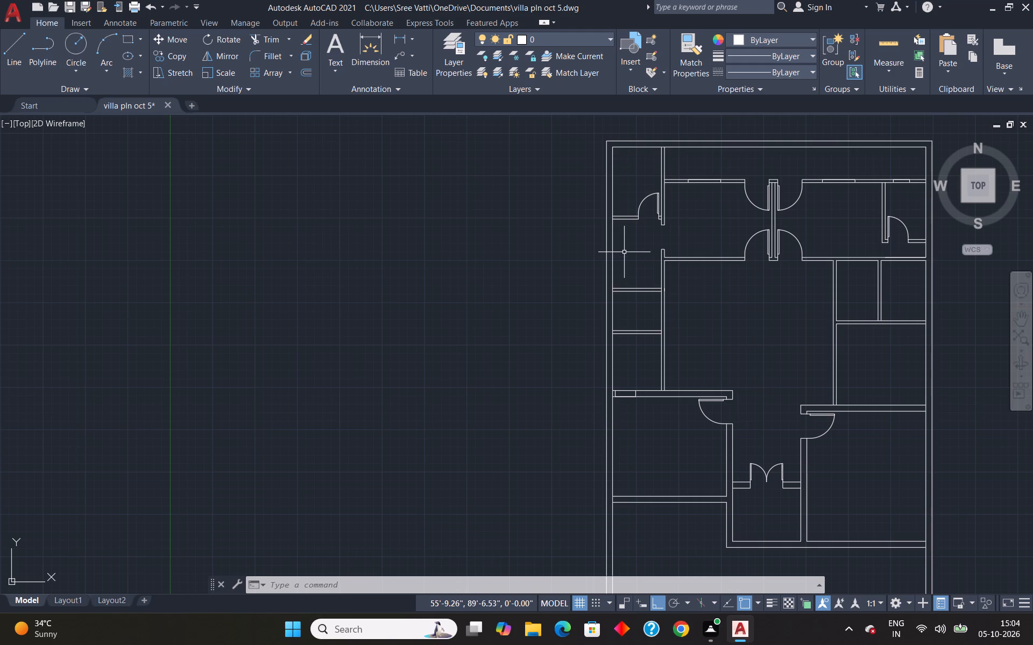
click(900, 222)
key(c)
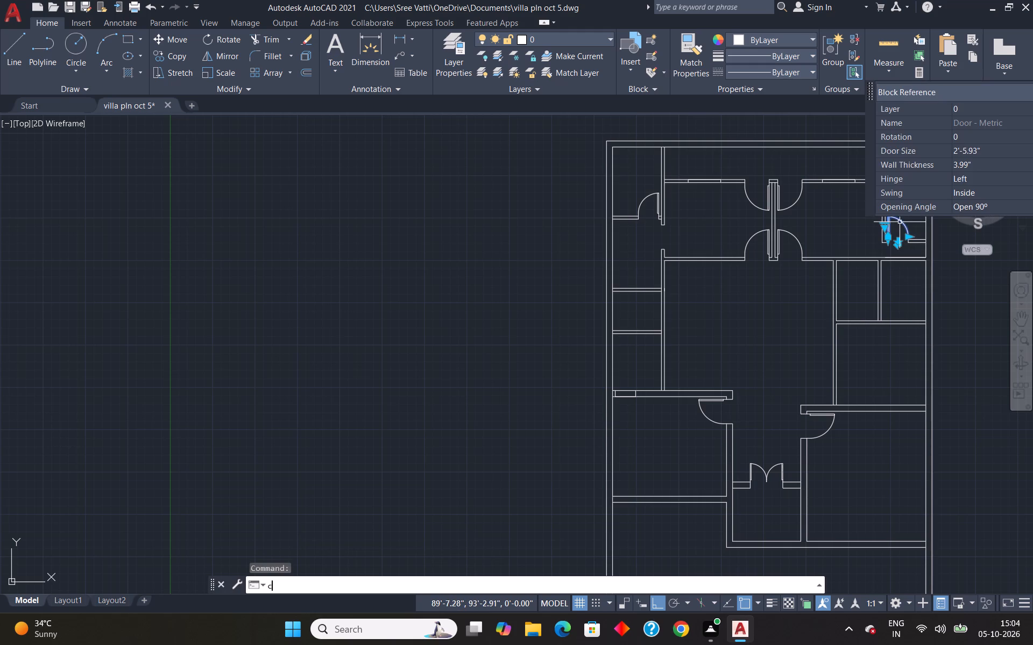
key(o)
key(Return)
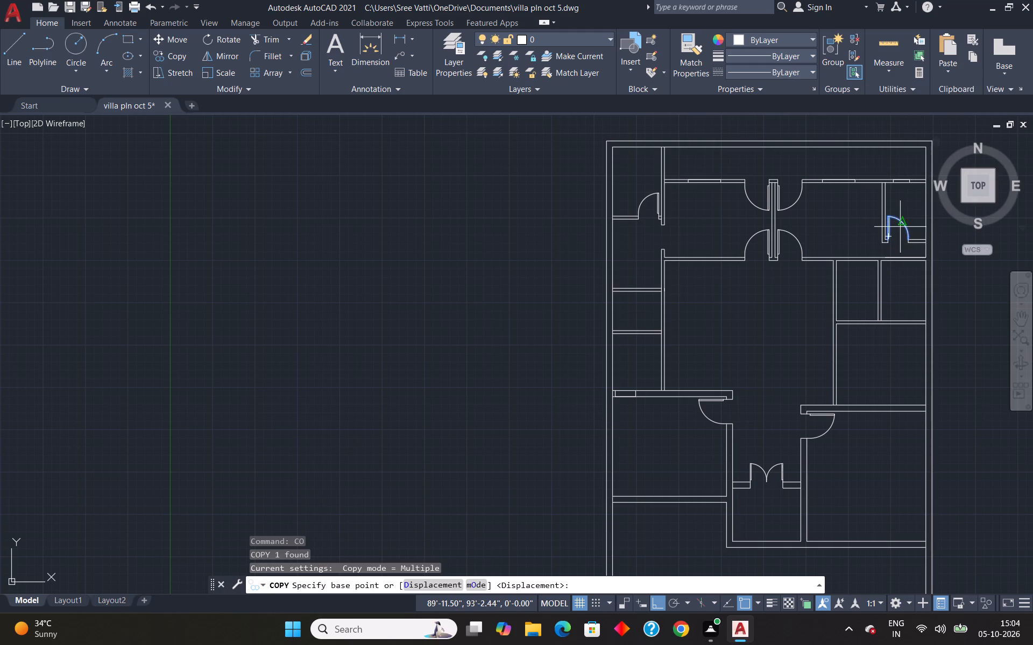
scroll(885, 235, up, 7)
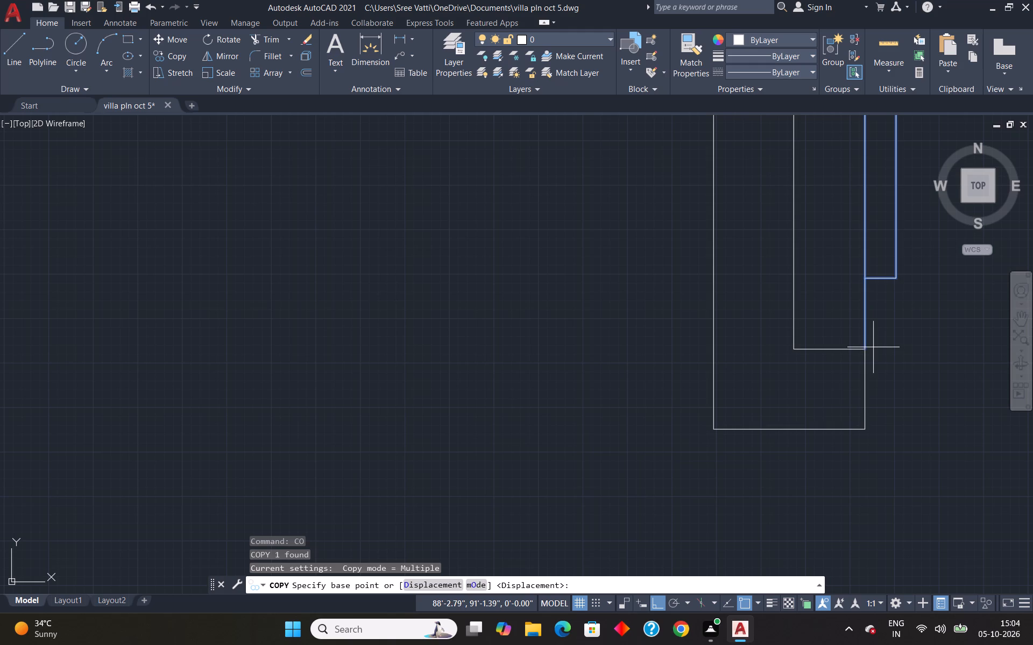
click(872, 347)
scroll(872, 347, down, 9)
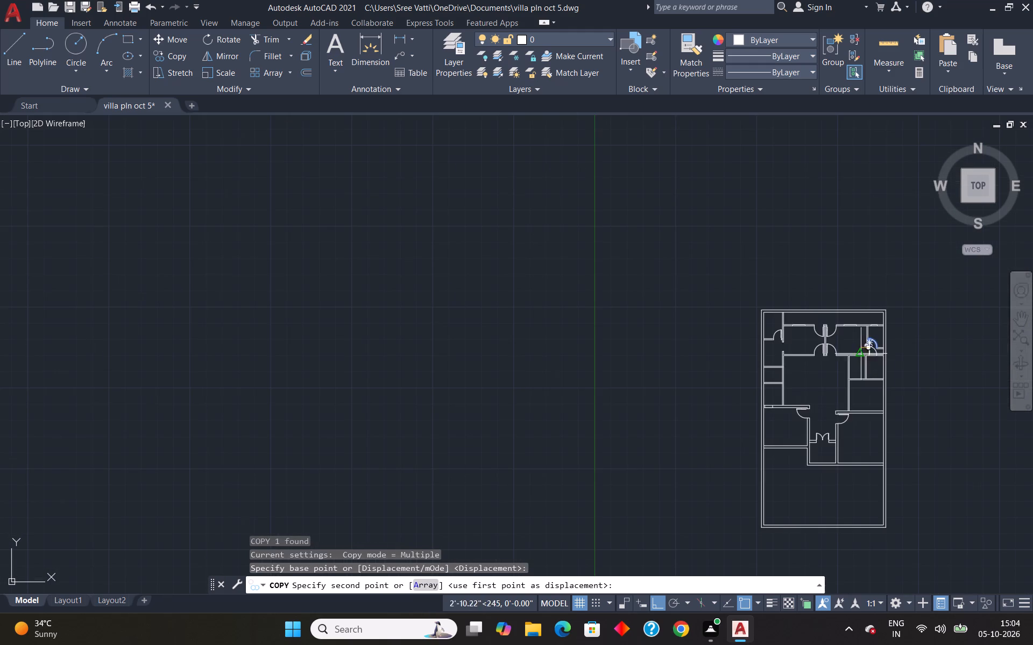
scroll(772, 420, up, 6)
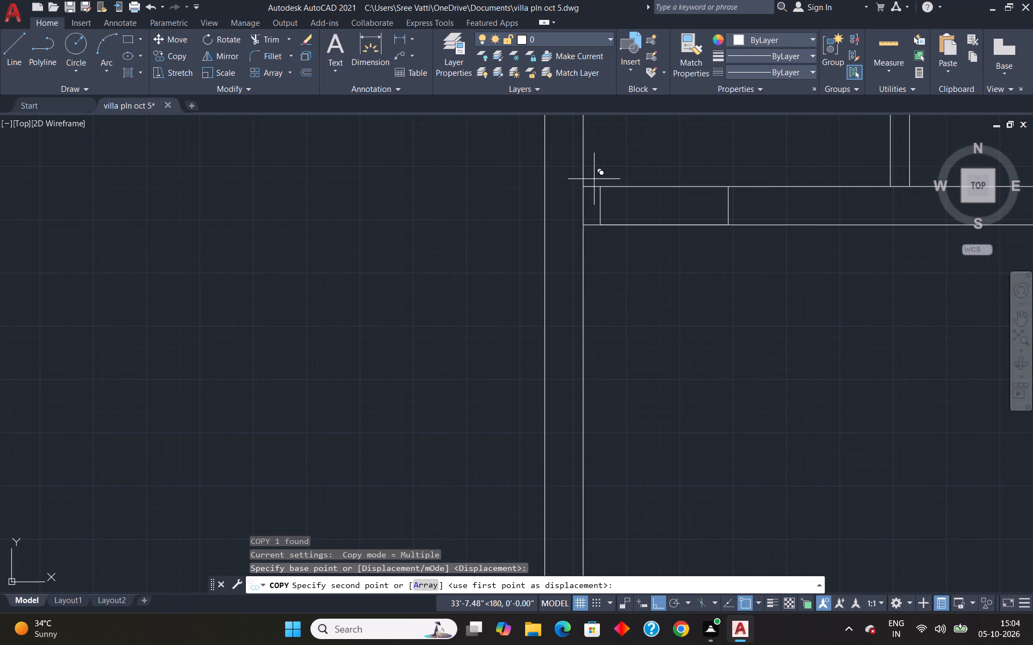
click(602, 185)
key(Escape)
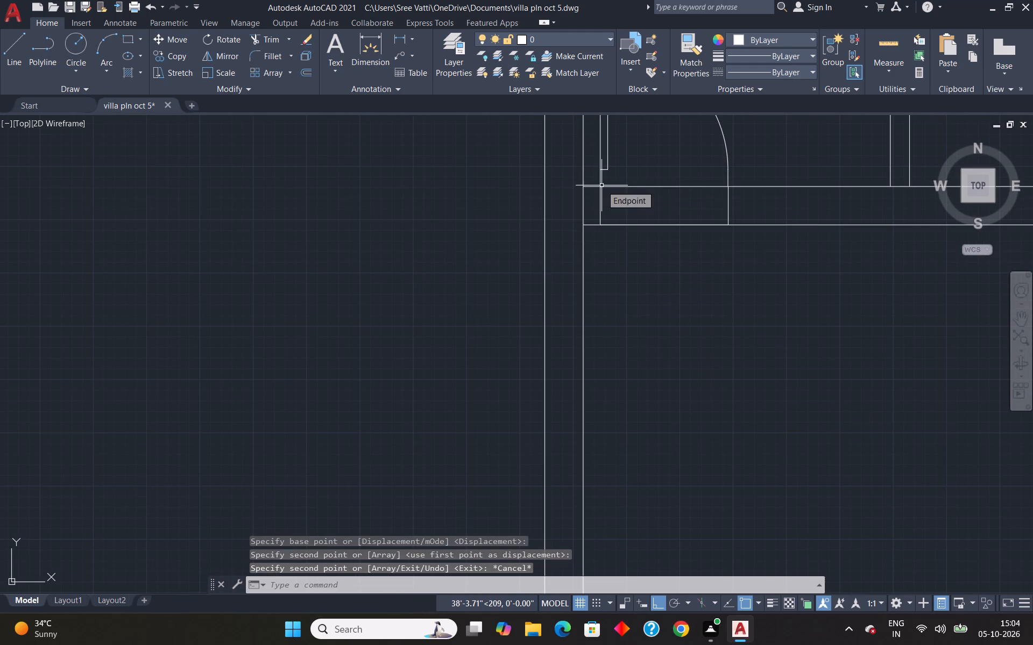
Trim the wall lines across the door opening in the lower-left room's top wall.
key(t)
key(r)
key(Return)
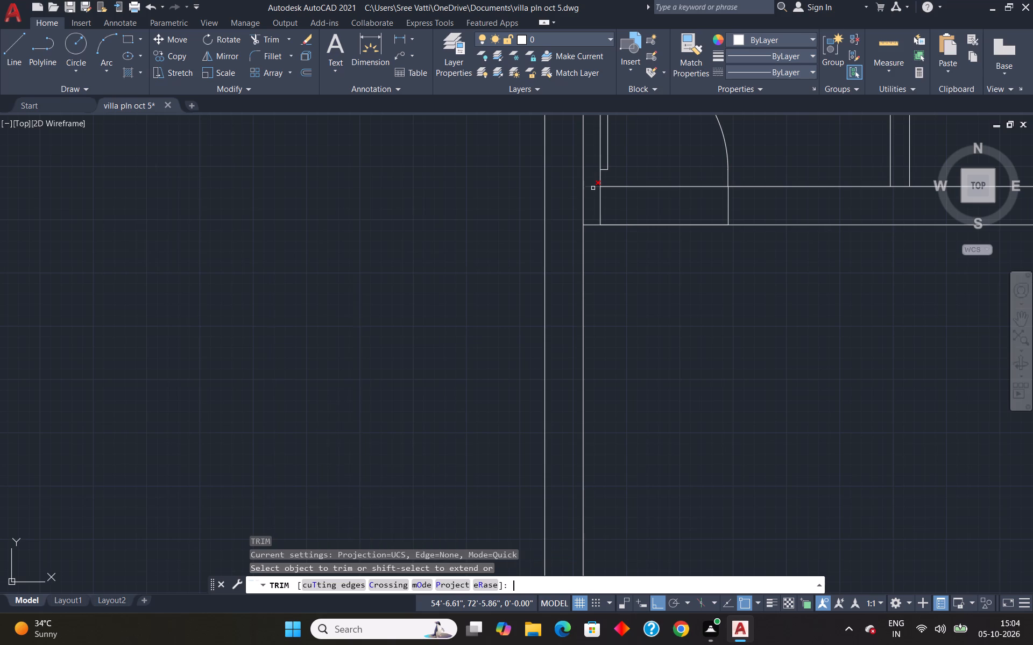
drag(692, 156, 654, 267)
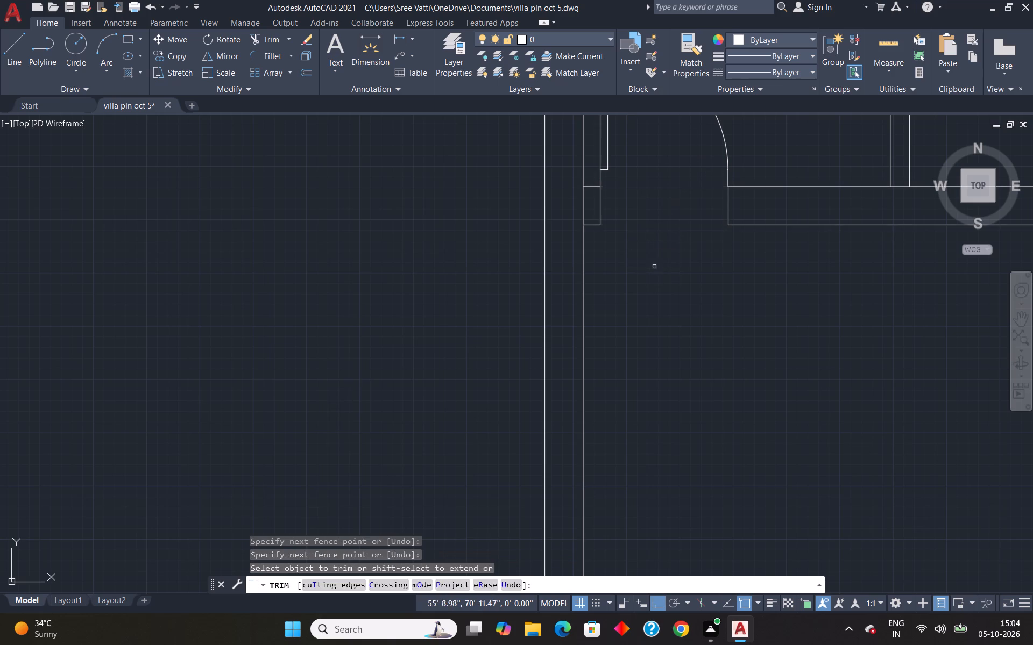
key(Escape)
Scale the loose window block outside the plan by reference, from its left end's midpoint, to a new length of 4'.
scroll(654, 240, down, 5)
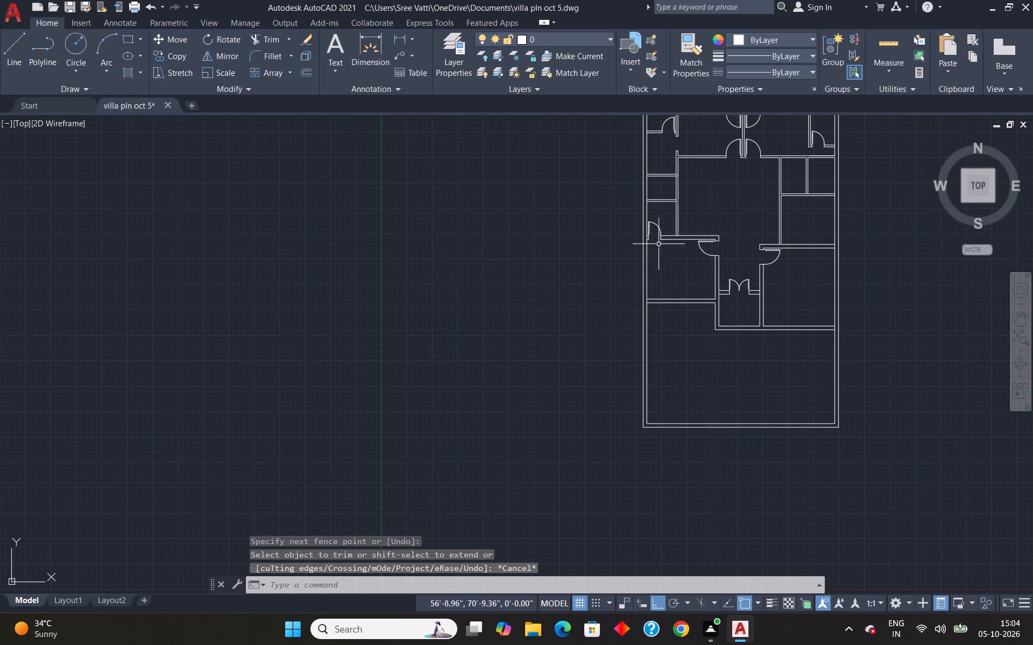
scroll(673, 254, down, 2)
scroll(709, 180, up, 5)
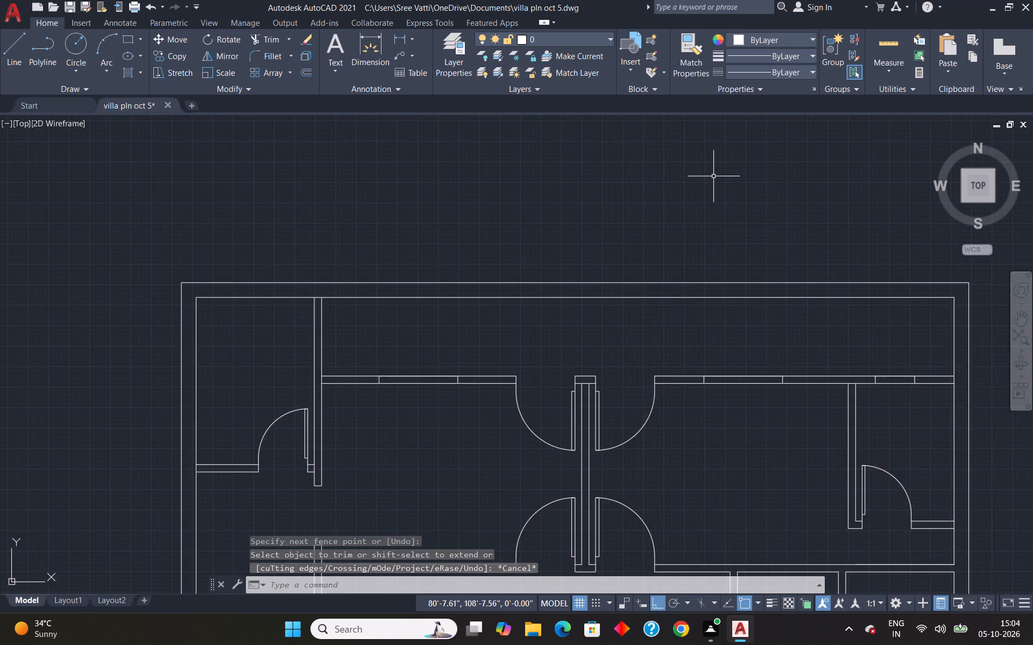
scroll(713, 176, down, 5)
scroll(910, 292, up, 4)
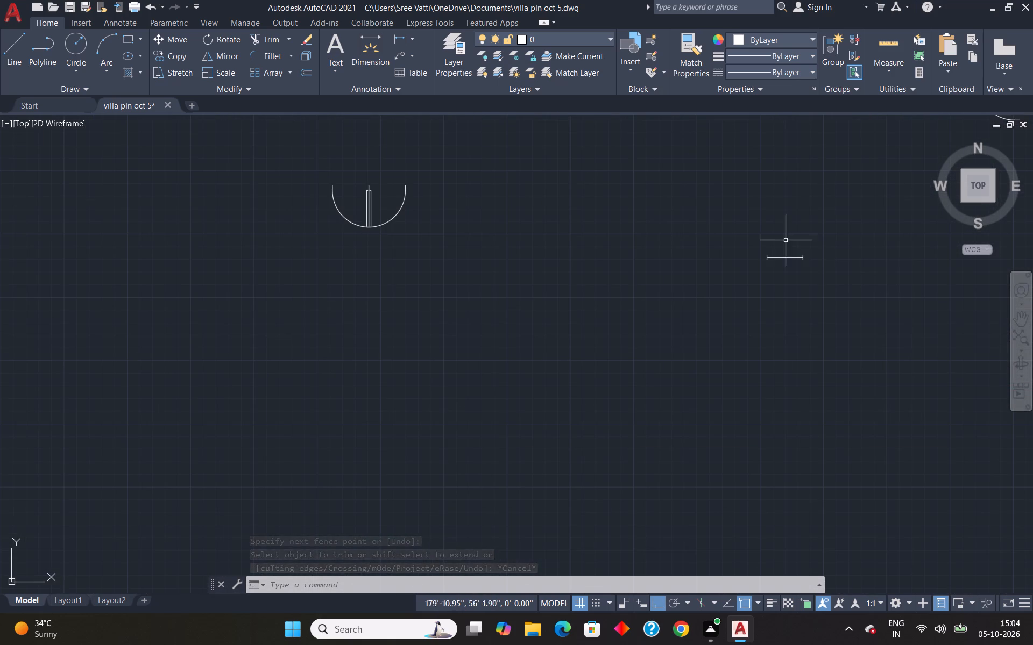
click(786, 256)
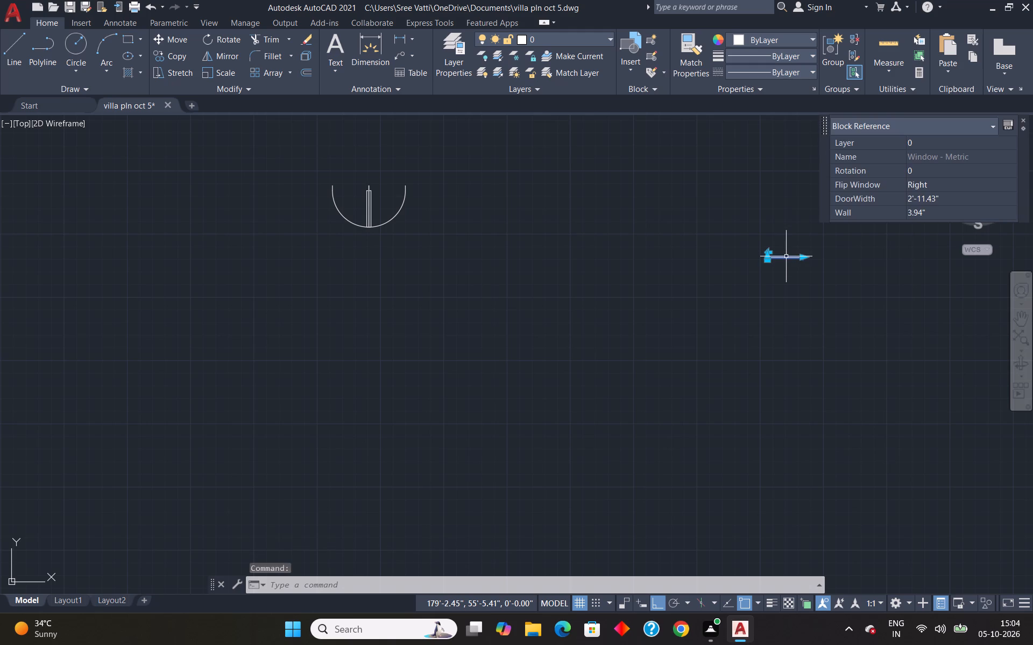
text(sc)
key(Return)
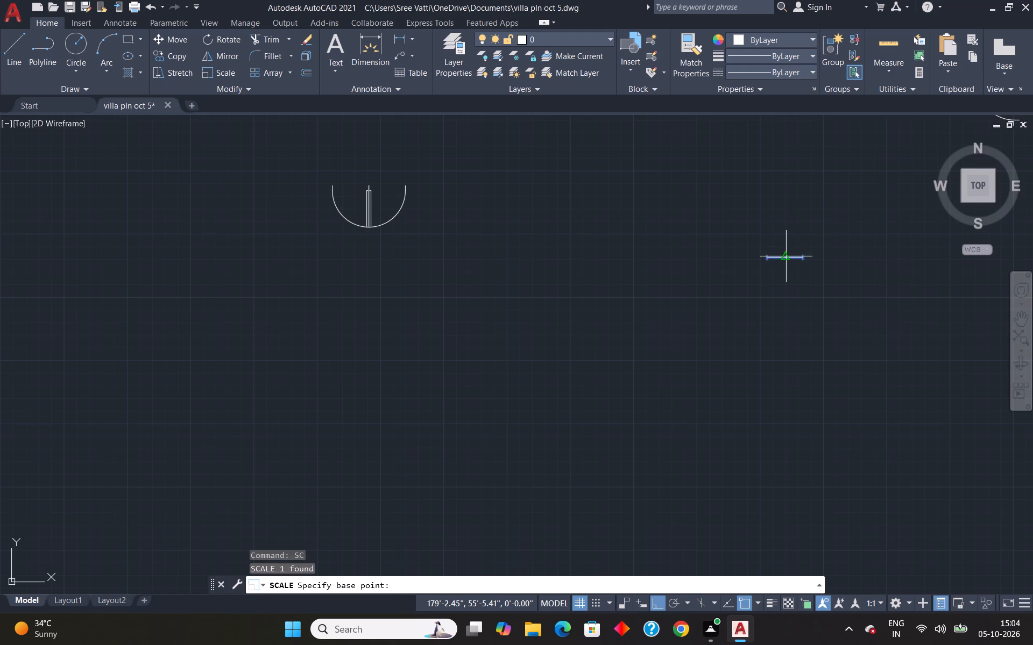
scroll(786, 256, up, 10)
scroll(203, 311, down, 8)
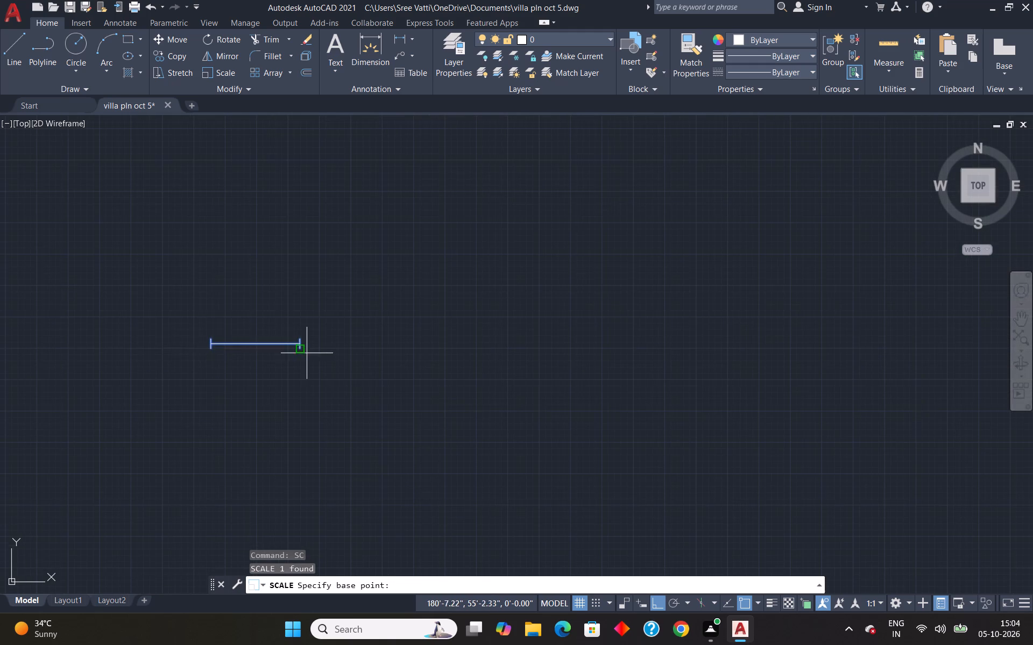
scroll(186, 345, up, 5)
click(369, 321)
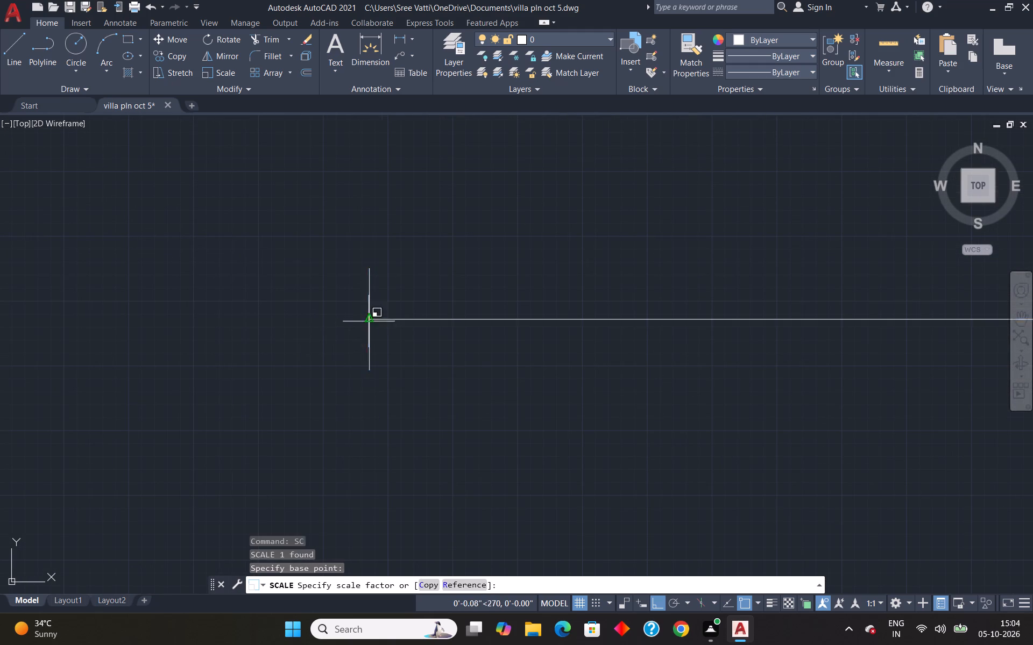
key(r)
key(Return)
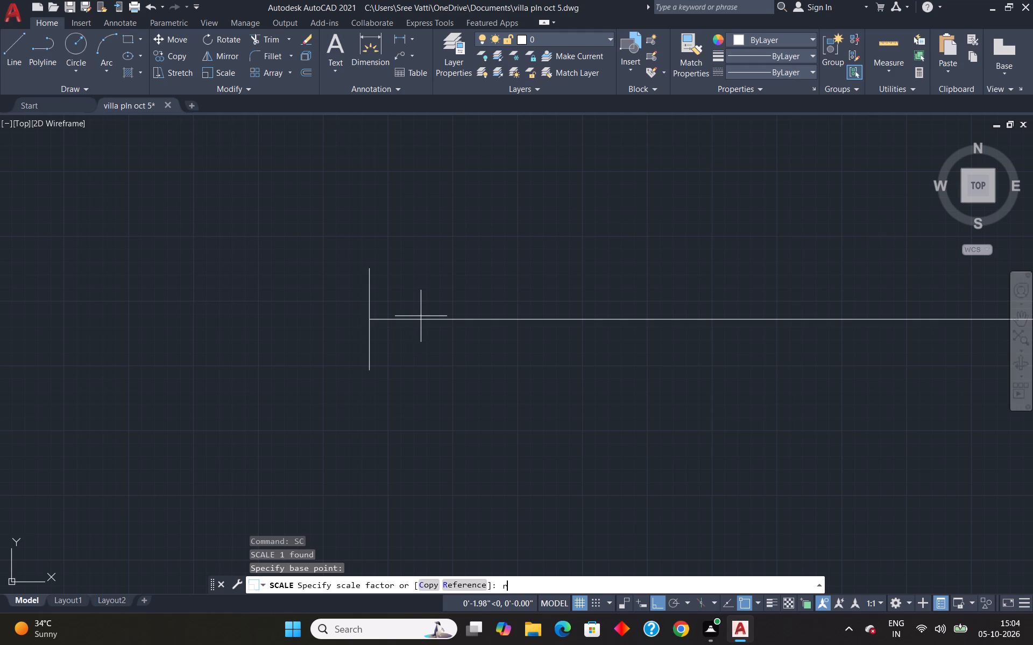
click(372, 315)
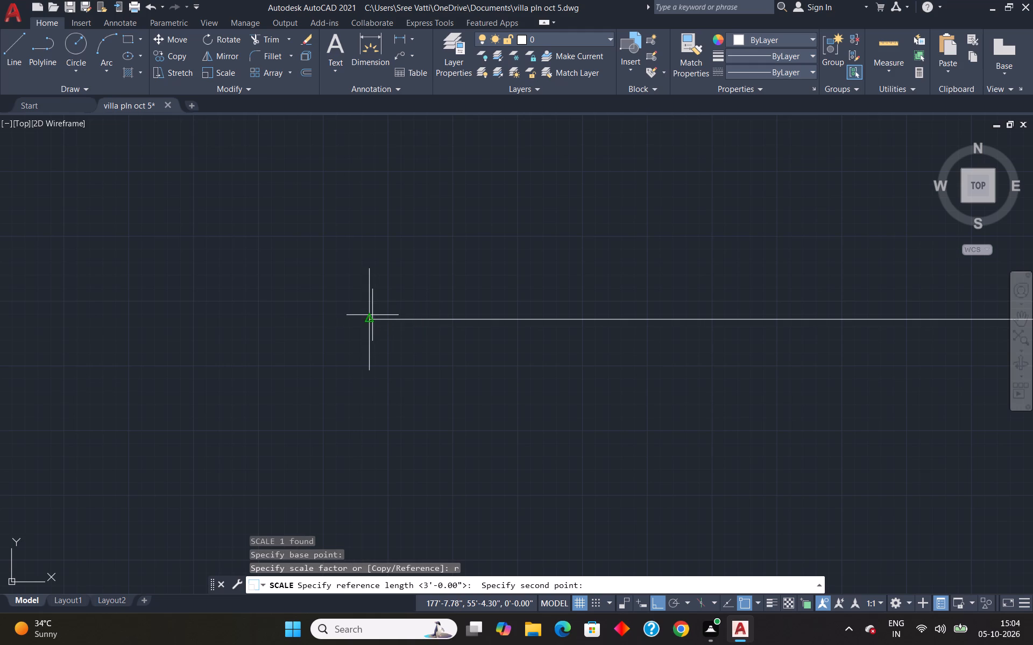
scroll(429, 316, down, 4)
scroll(471, 329, down, 2)
scroll(506, 320, up, 5)
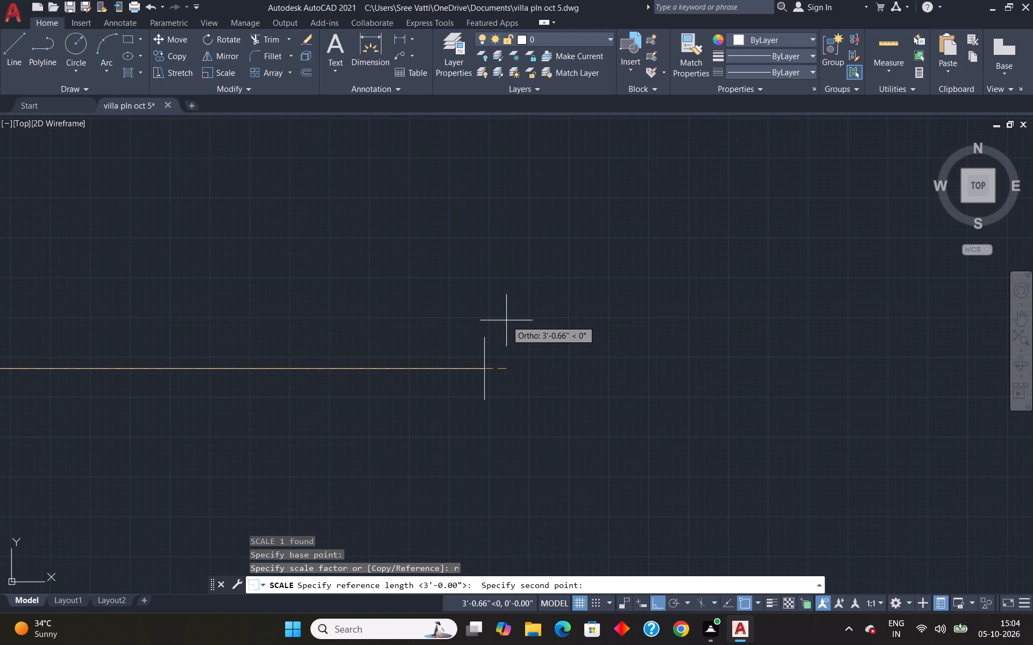
click(484, 363)
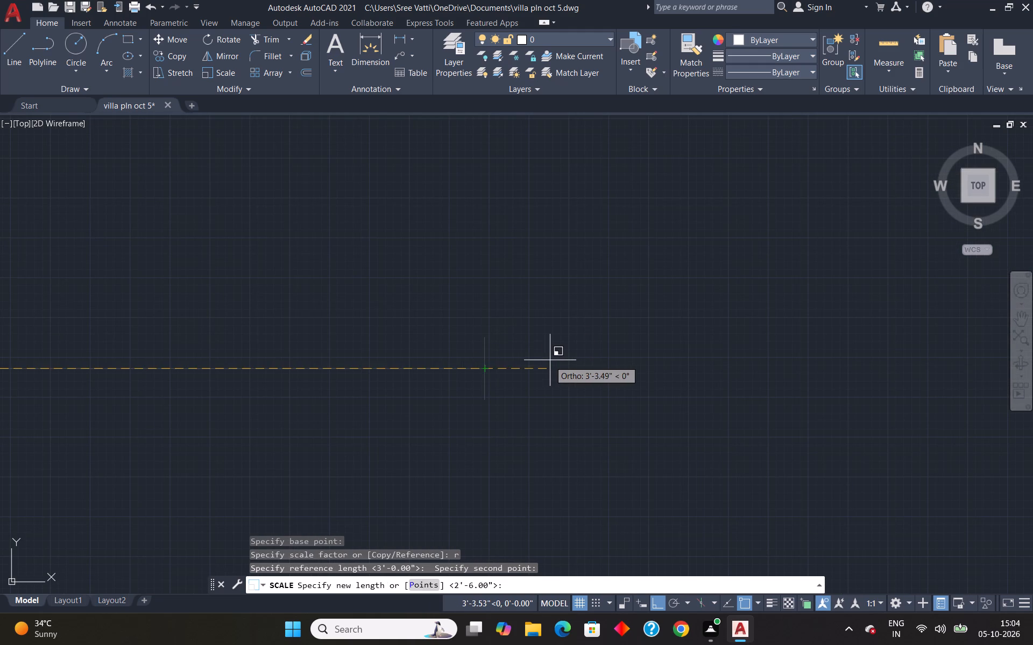
text(4')
key(Return)
Copy the 4' window from its left end's midpoint into the marked window opening in the upper-left room's top wall.
scroll(582, 372, down, 6)
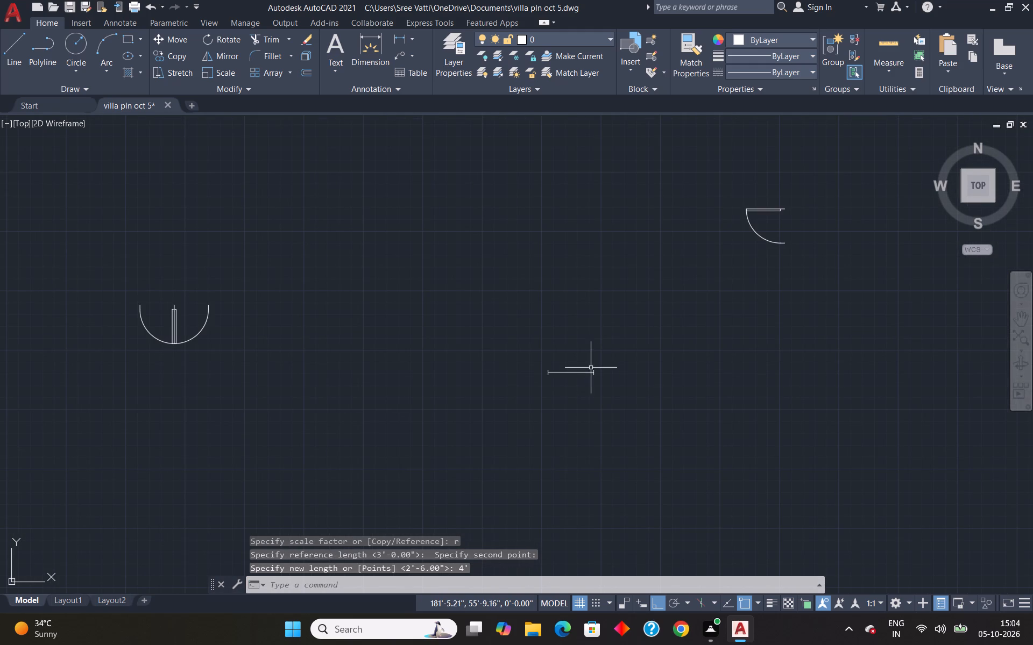
click(587, 371)
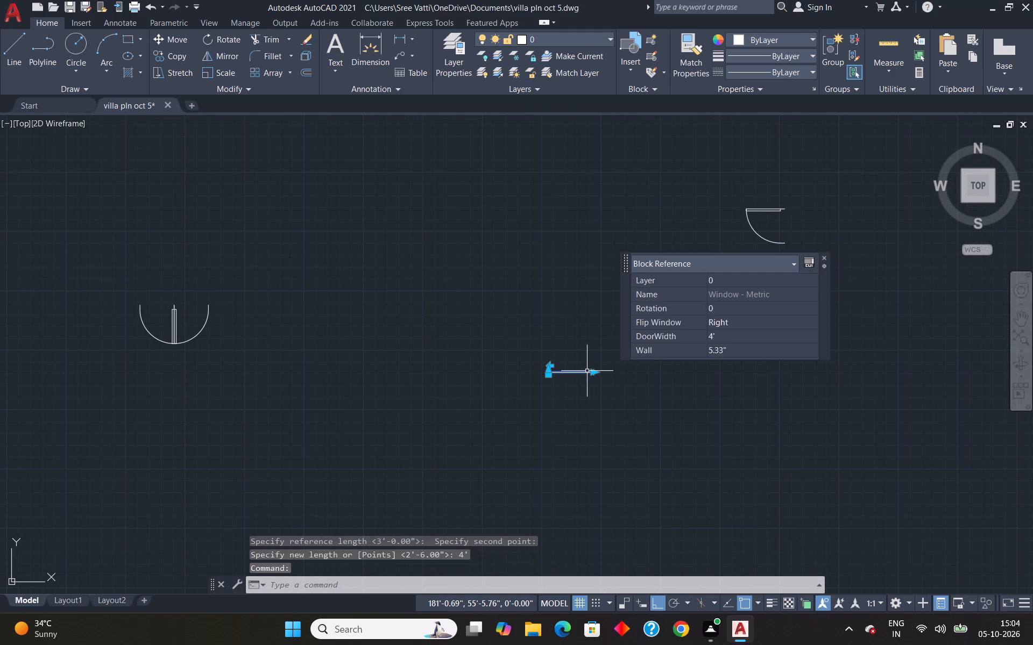
key(c)
key(o)
key(Return)
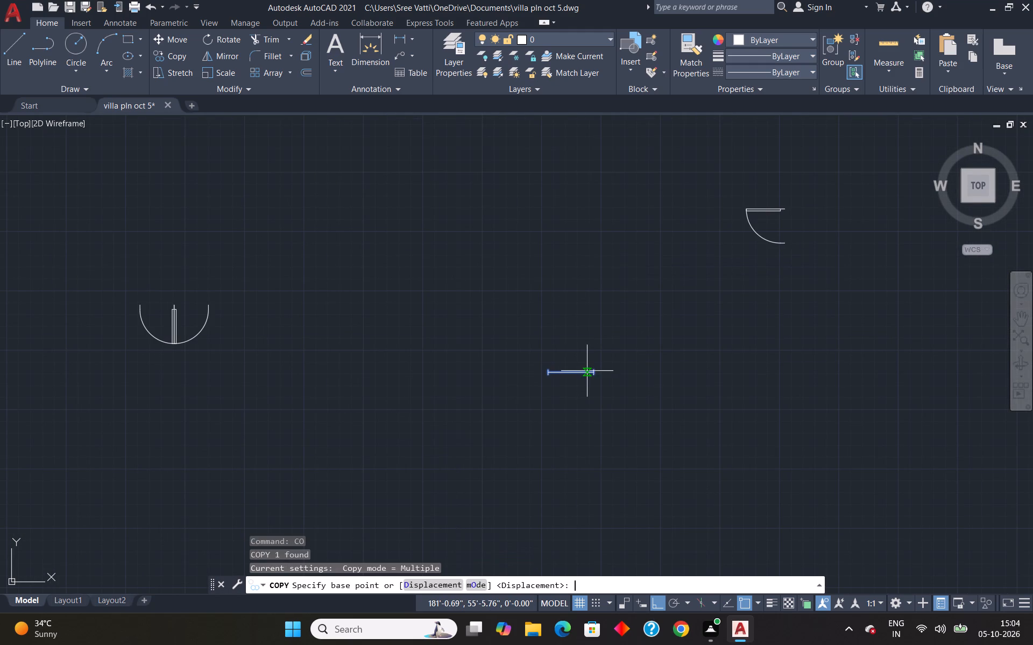
scroll(563, 361, up, 6)
scroll(483, 450, down, 4)
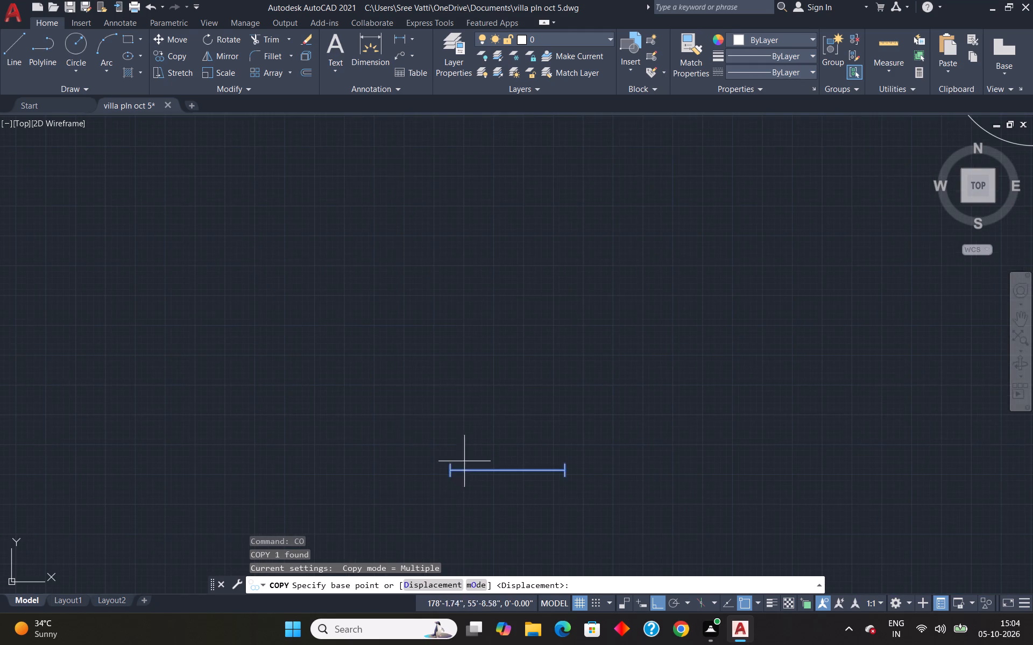
scroll(445, 479, up, 5)
click(459, 396)
scroll(463, 394, down, 2)
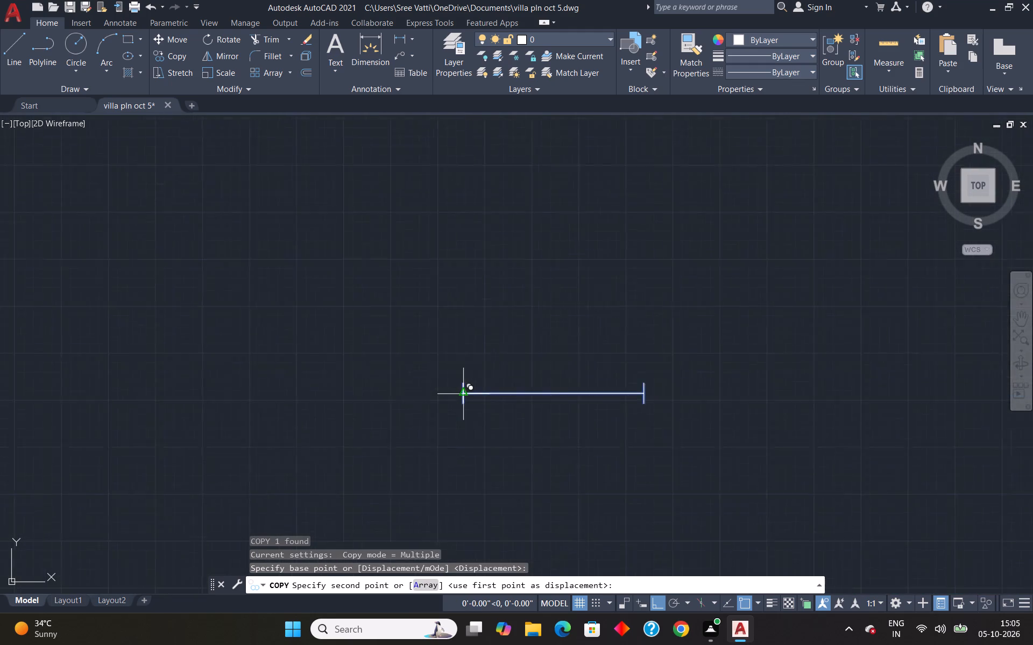
scroll(463, 395, down, 13)
scroll(433, 411, up, 5)
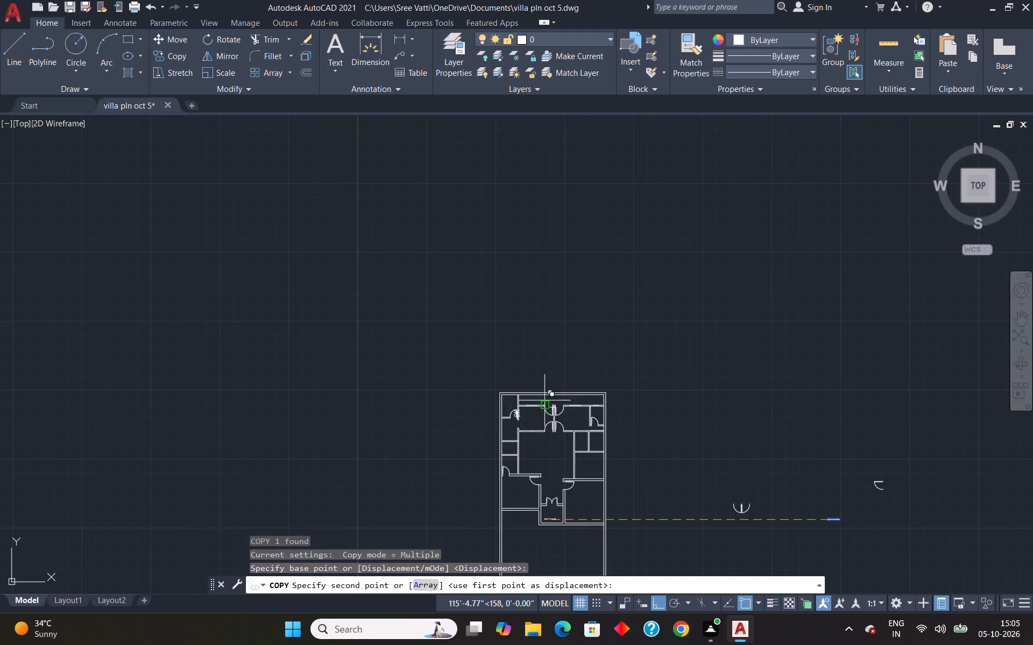
scroll(537, 402, up, 4)
scroll(472, 434, up, 4)
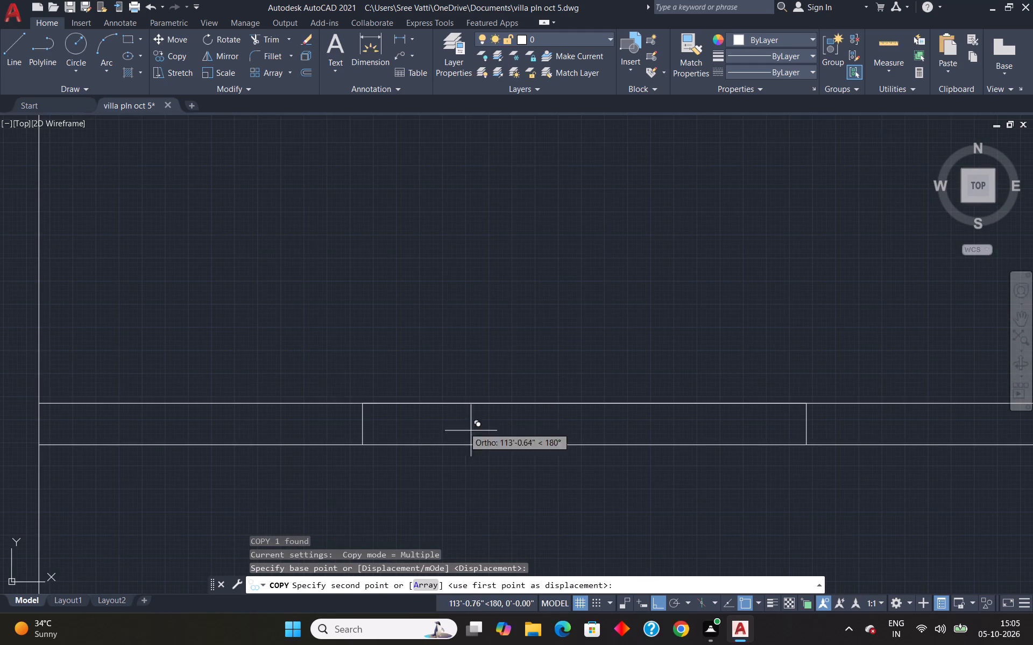
click(363, 425)
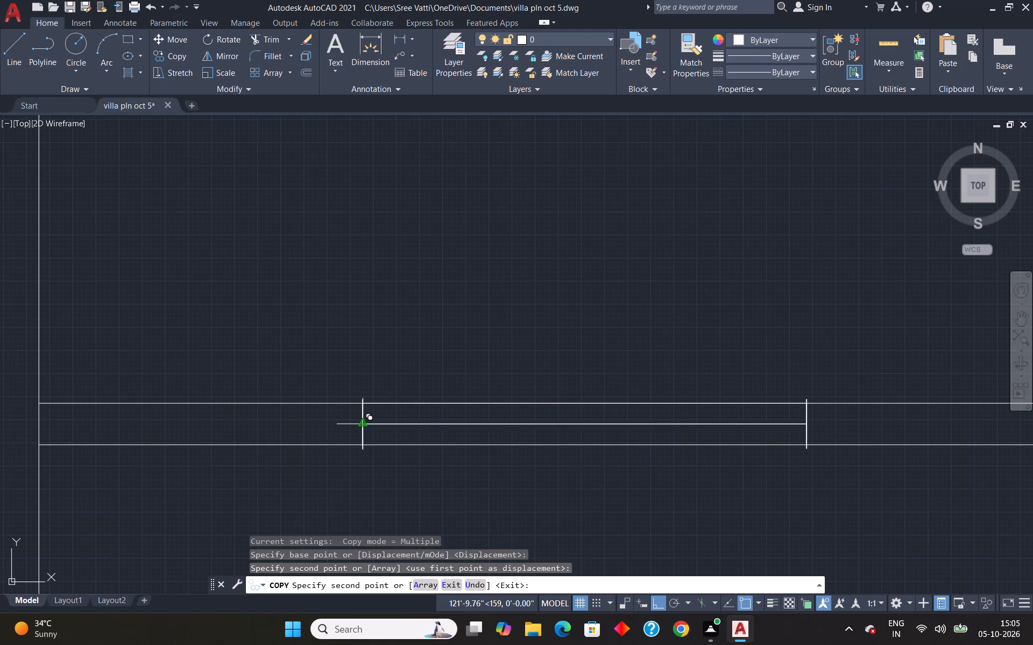
Place another copy of the 4' window in the wider marked opening in the upper-right room's top wall.
scroll(365, 424, down, 5)
scroll(552, 432, up, 5)
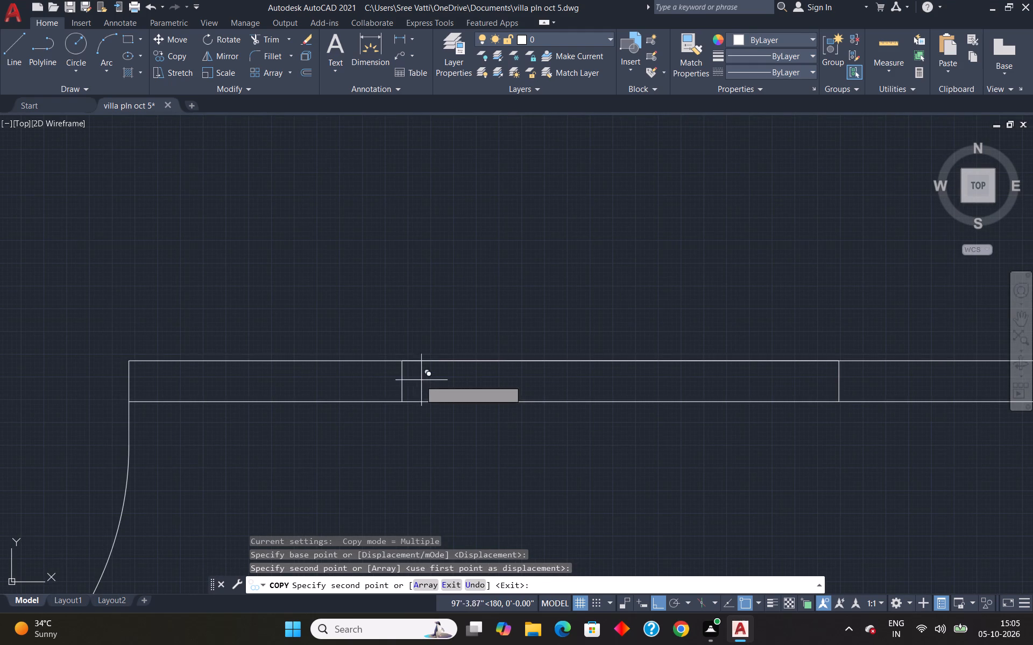
click(405, 384)
key(Escape)
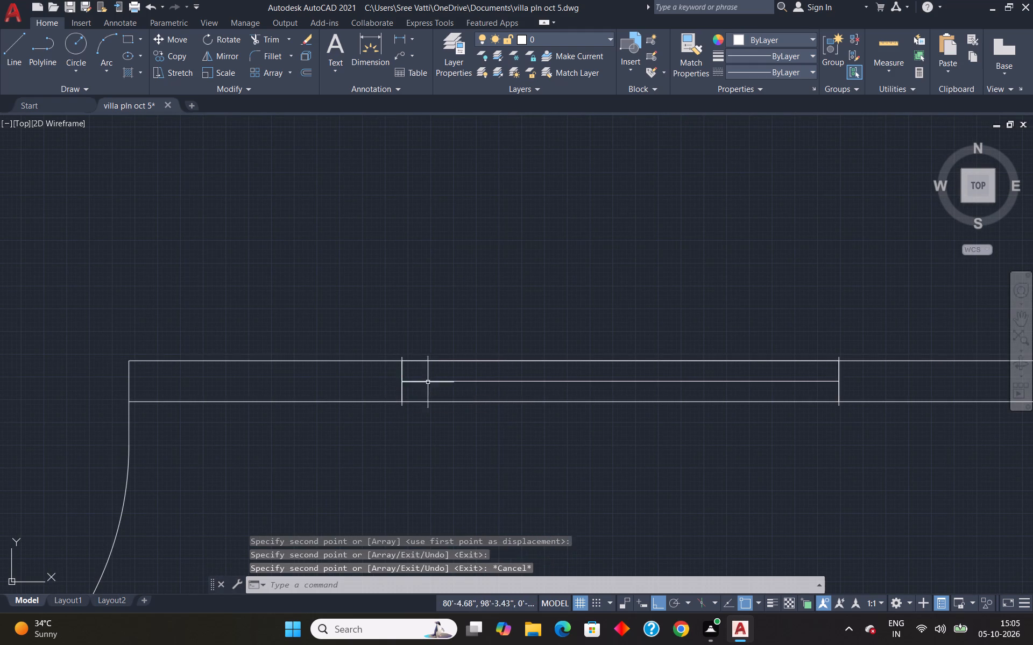
Scale the loose window block outside the plan by reference, from its left end's midpoint, to a new length of 2'.
scroll(435, 380, down, 7)
scroll(643, 433, down, 3)
scroll(694, 467, up, 4)
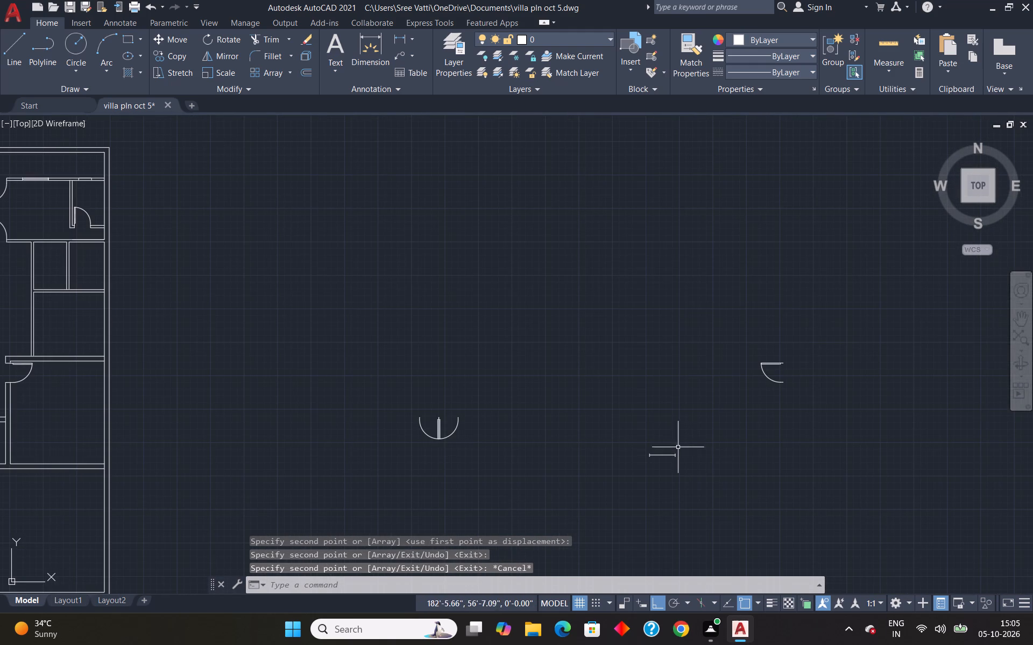
click(665, 454)
text(sc)
key(Return)
scroll(671, 442, up, 5)
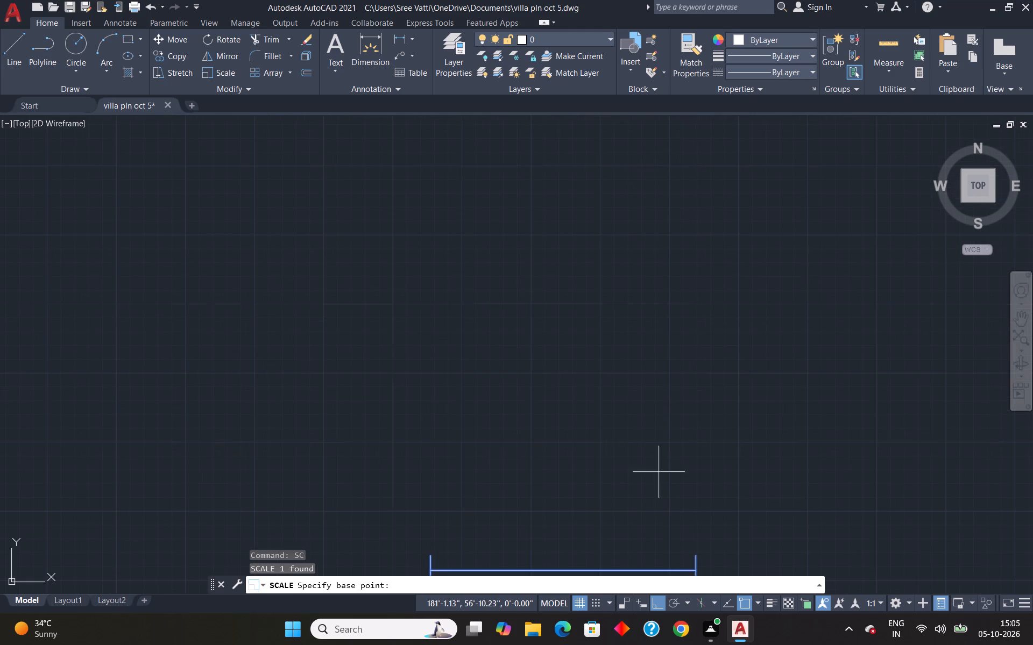
scroll(659, 469, down, 3)
scroll(639, 501, up, 4)
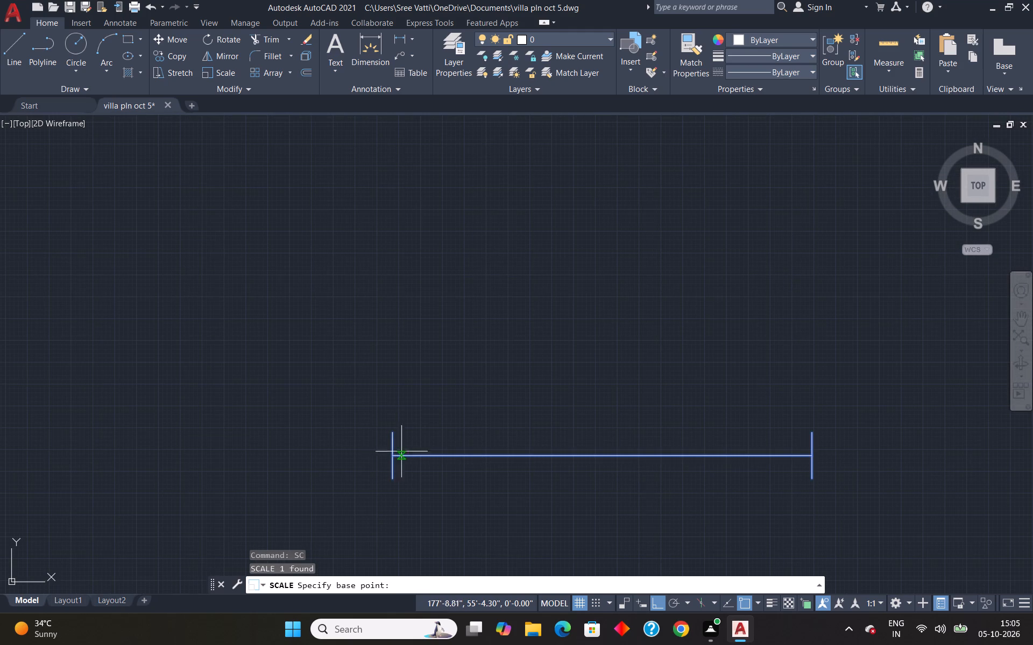
click(394, 454)
key(r)
key(Return)
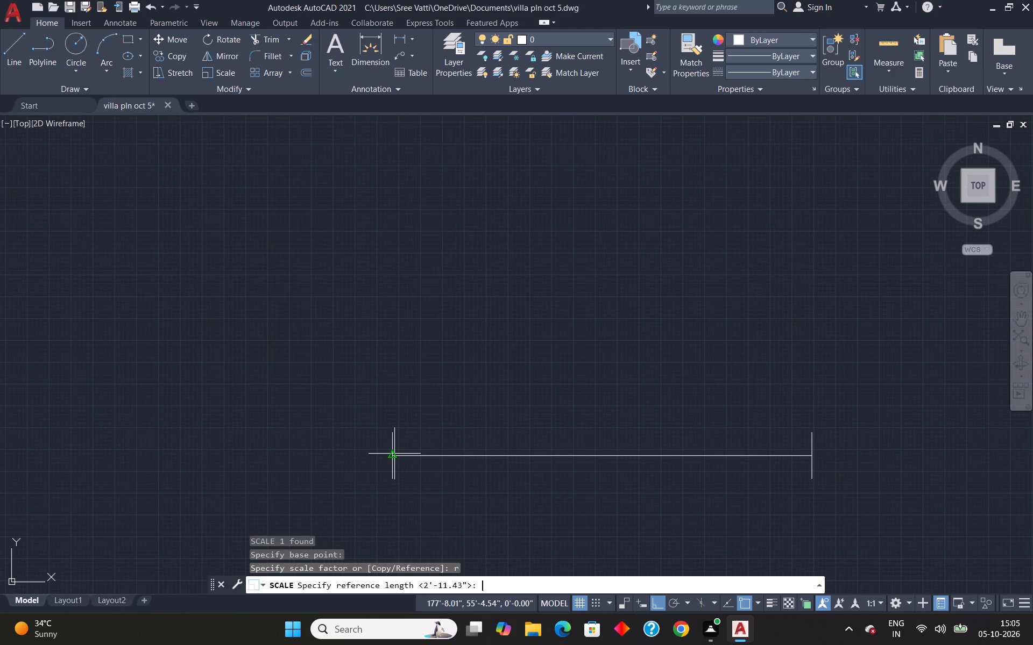
scroll(394, 454, up, 3)
click(380, 461)
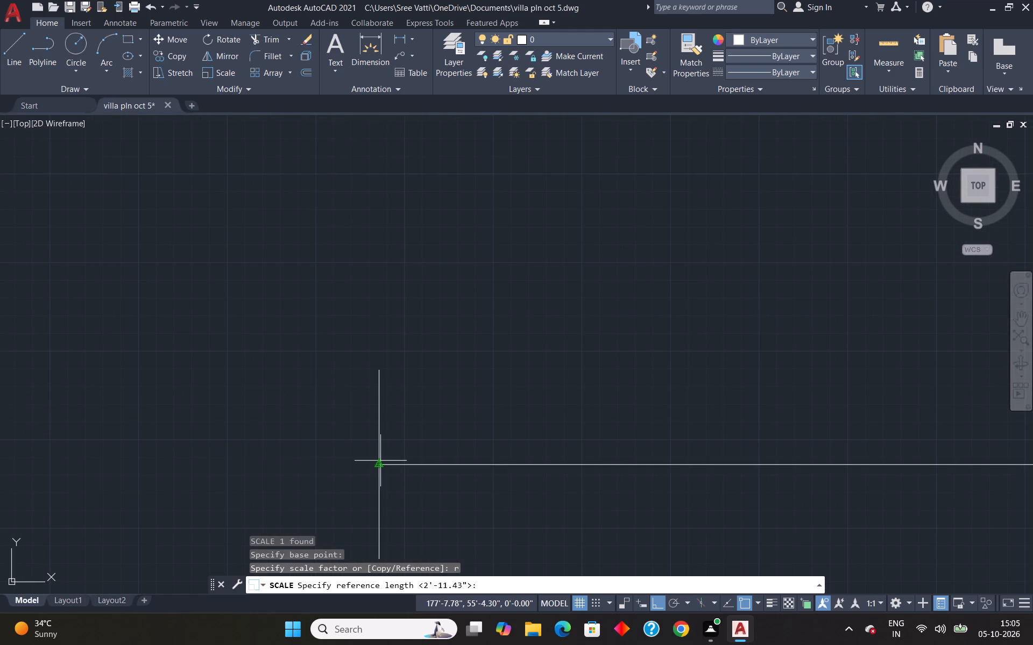
scroll(448, 448, down, 5)
text(2')
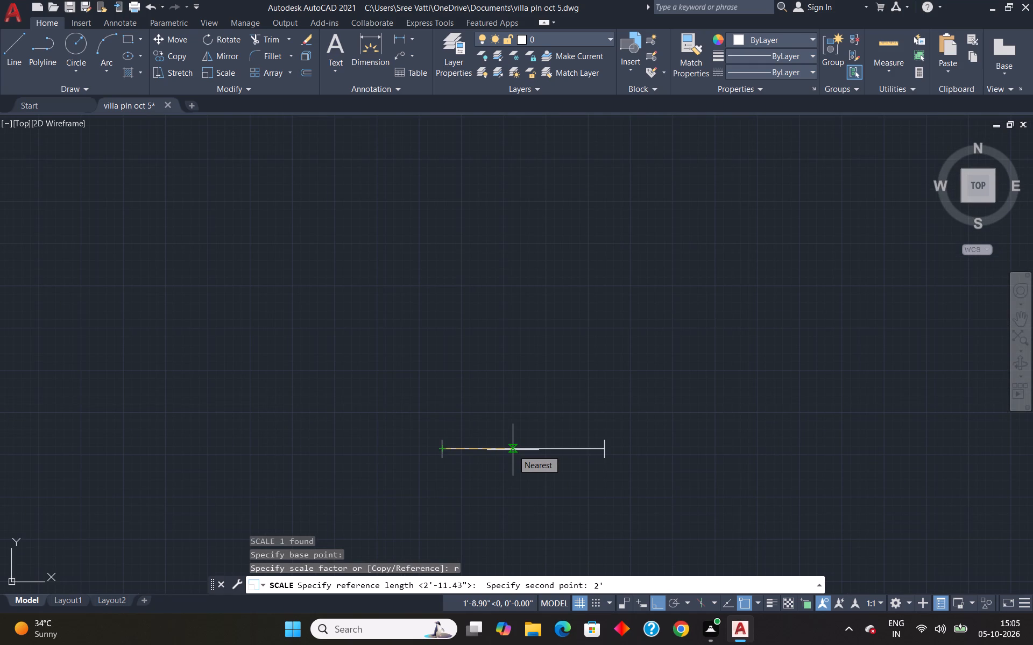
key(BackSpace)
key(BackSpace)
scroll(595, 445, up, 2)
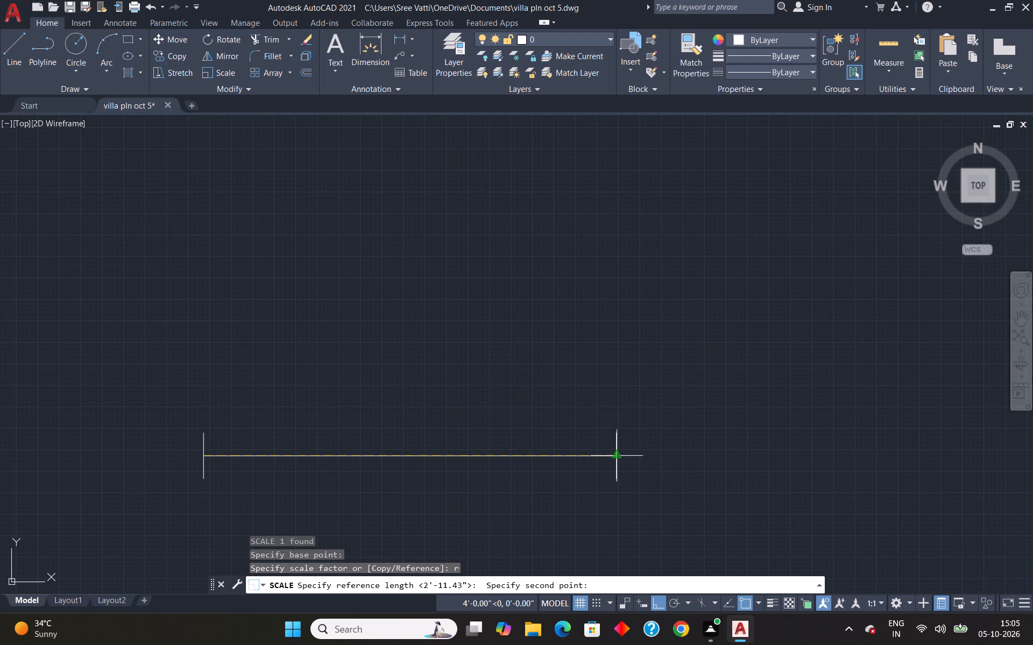
click(620, 455)
text(2')
key(Return)
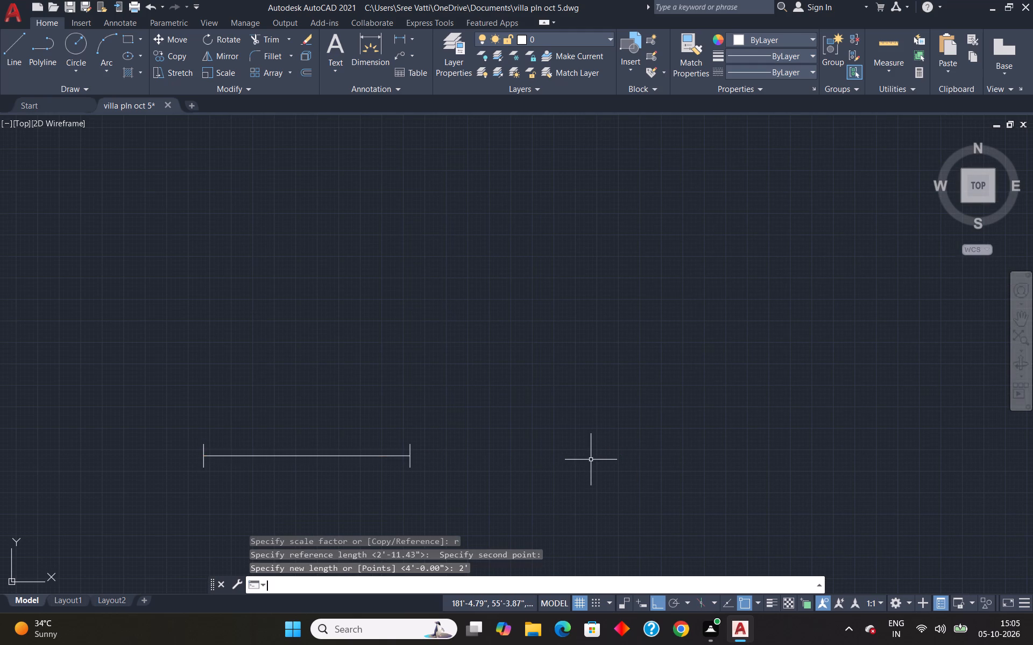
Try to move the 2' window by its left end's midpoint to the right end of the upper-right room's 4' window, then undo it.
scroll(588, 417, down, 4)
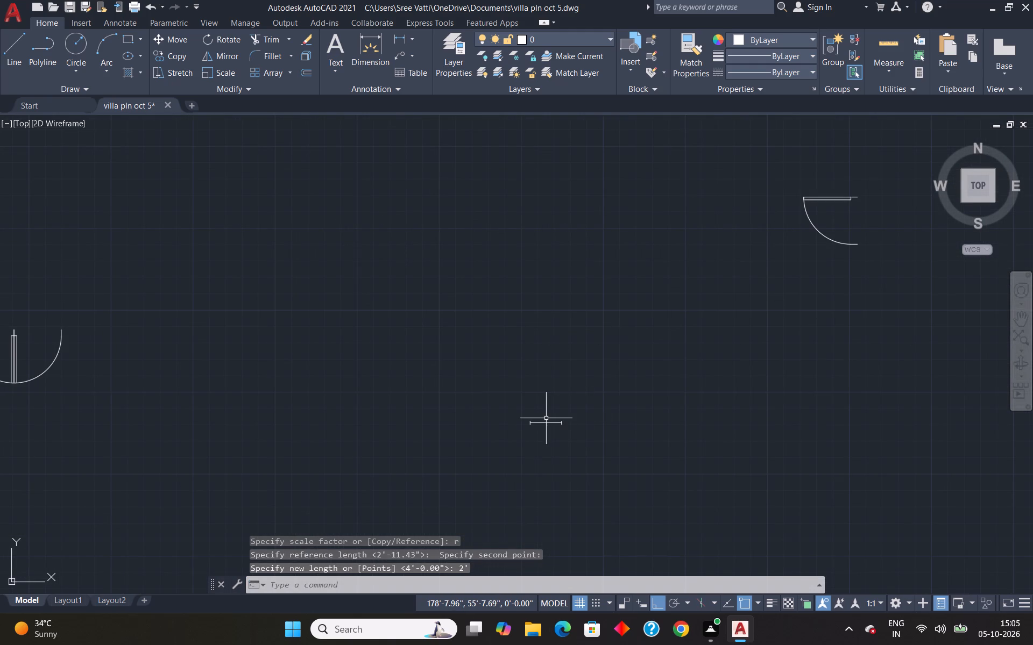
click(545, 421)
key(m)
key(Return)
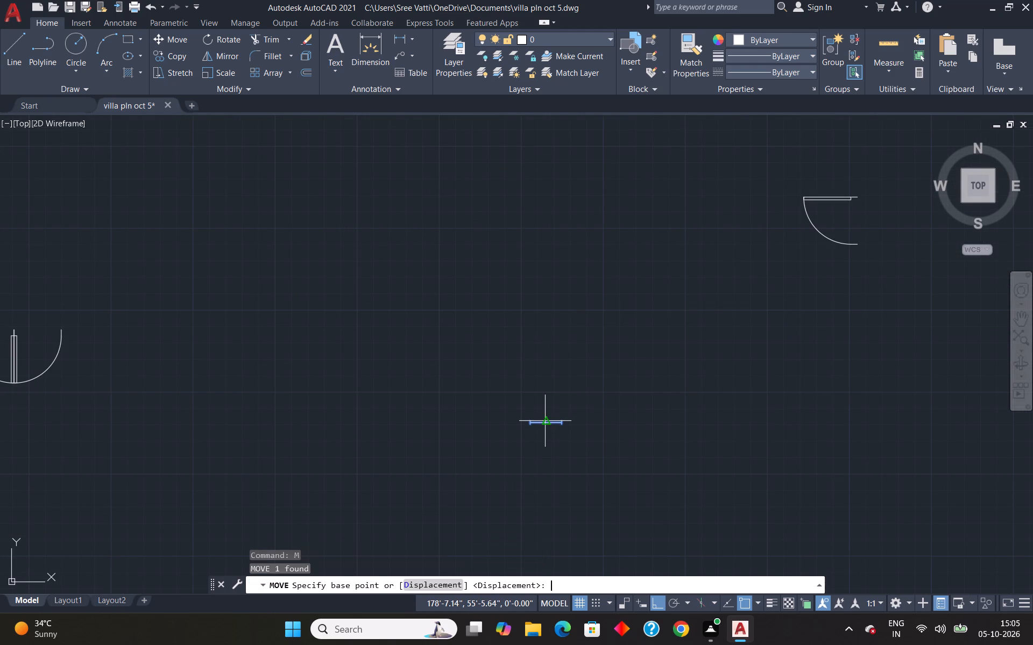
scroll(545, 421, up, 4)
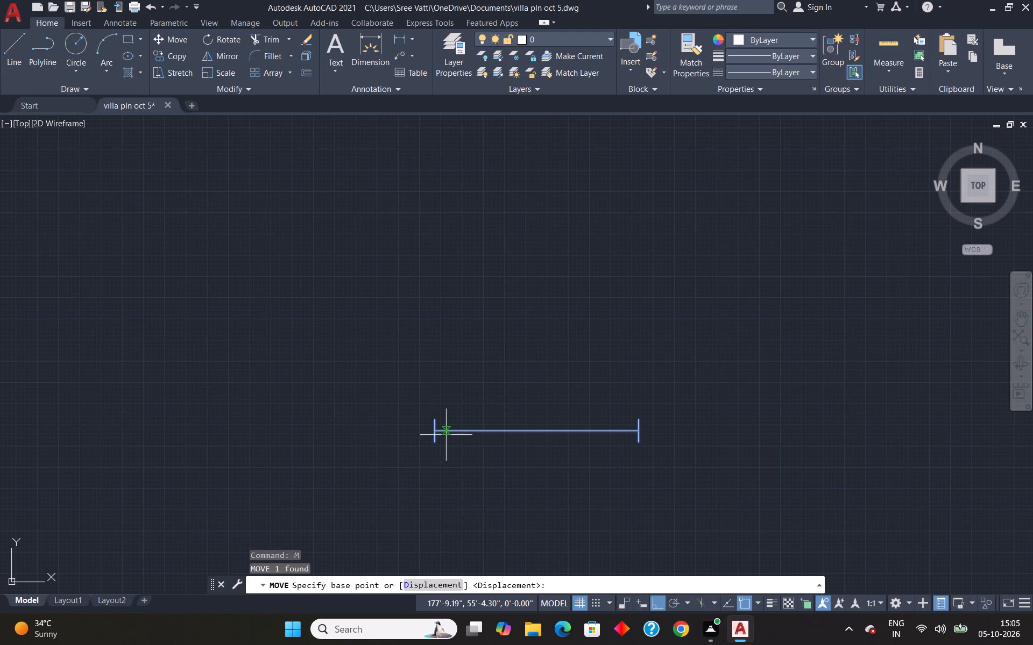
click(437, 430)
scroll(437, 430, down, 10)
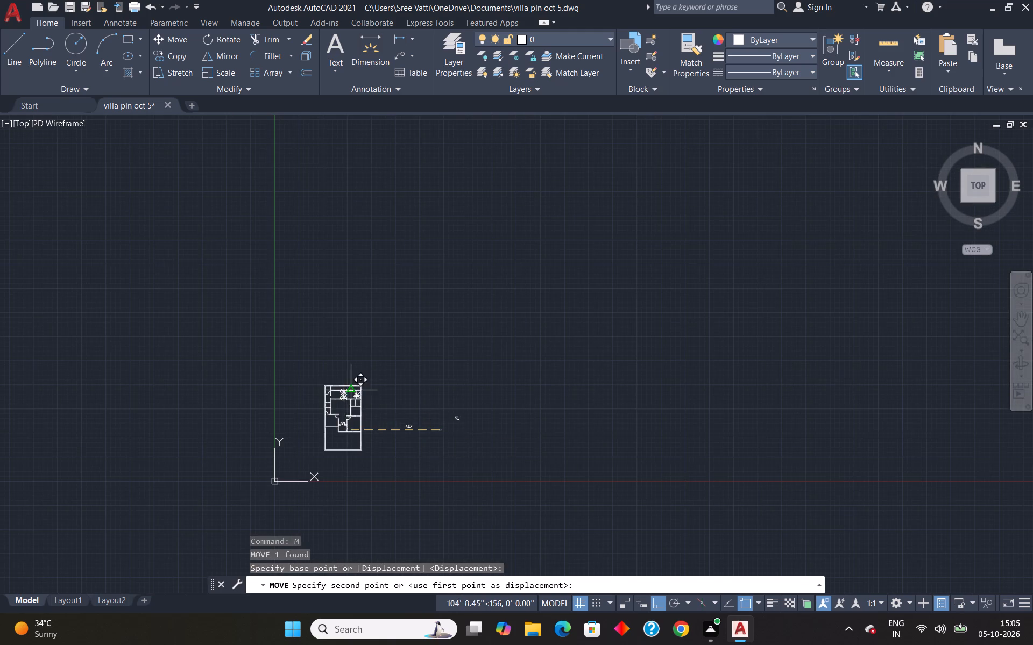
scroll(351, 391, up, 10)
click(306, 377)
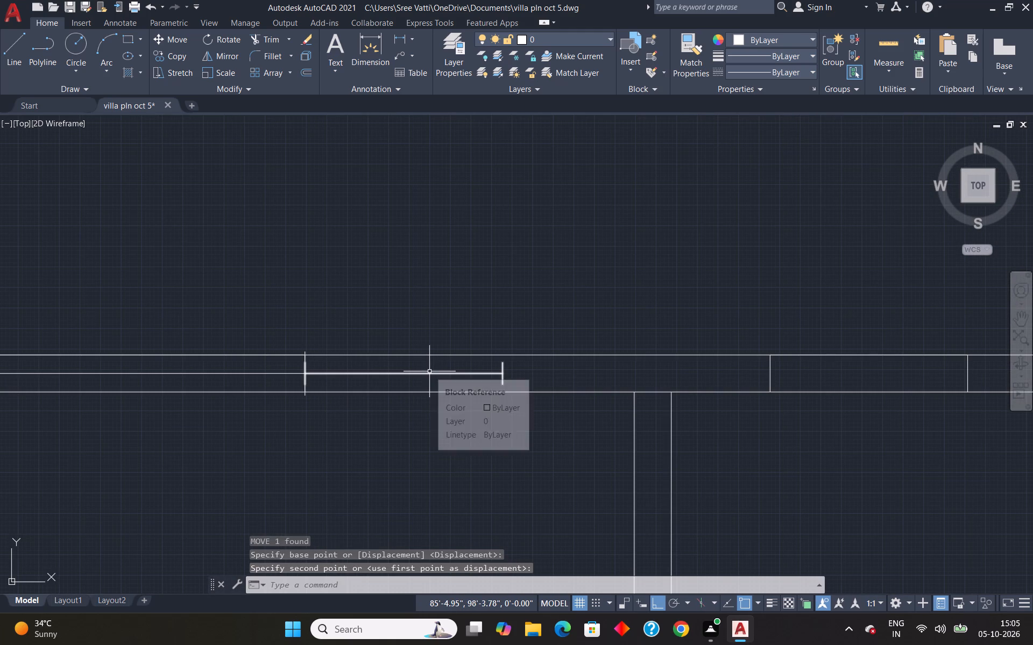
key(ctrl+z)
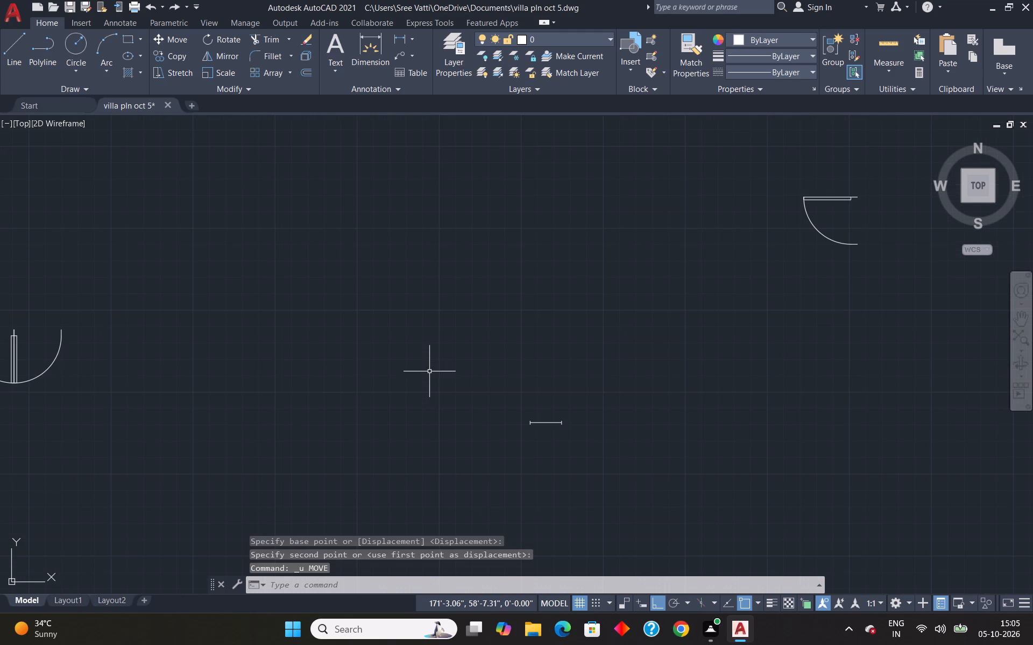
Move the loose 2' window from its left end's midpoint into the marked opening in the small upper-right corner room's top wall.
click(541, 425)
click(540, 425)
click(540, 420)
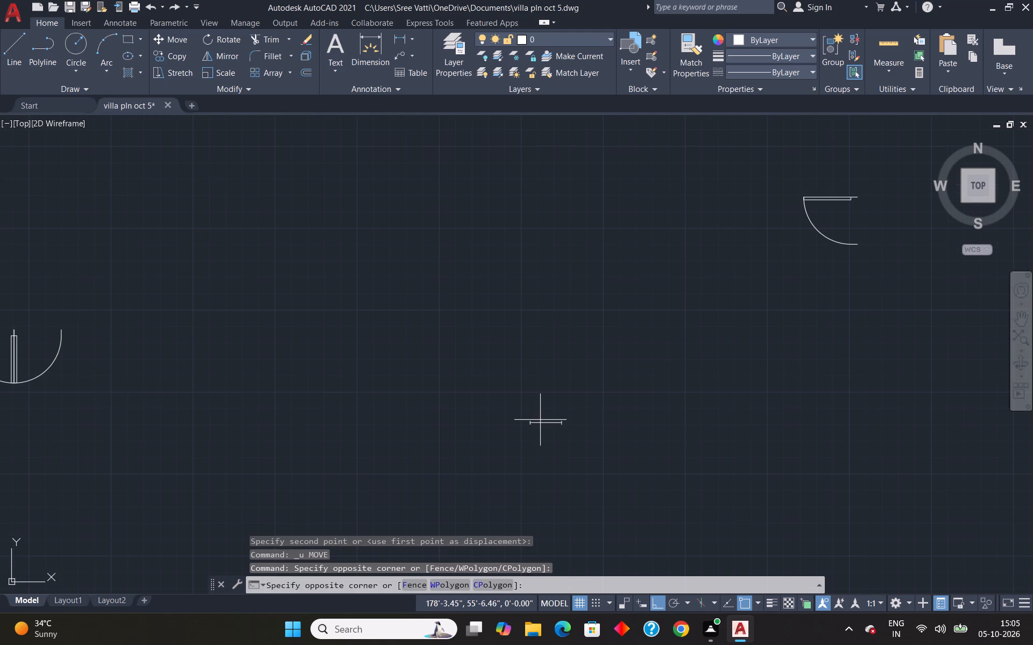
click(538, 424)
key(m)
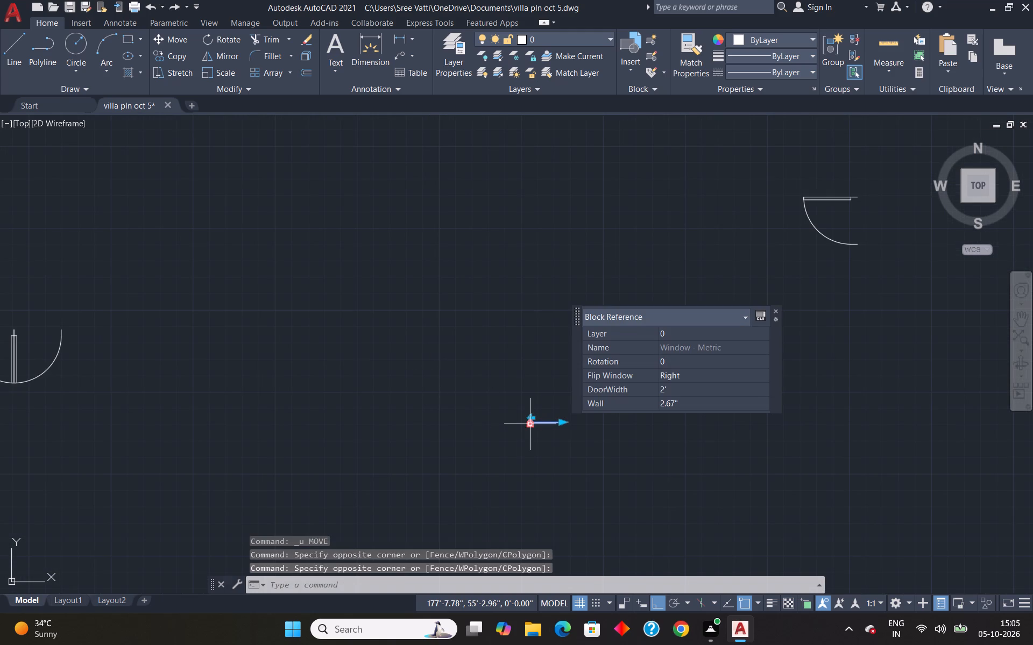
key(Return)
scroll(527, 419, up, 6)
click(546, 492)
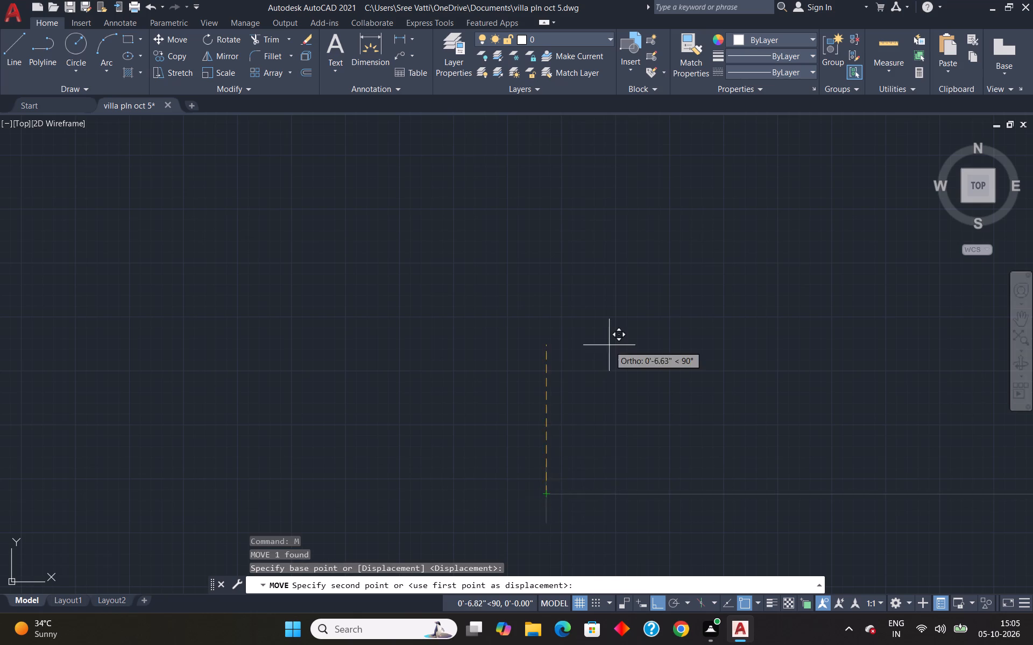
scroll(611, 342, down, 9)
scroll(273, 180, up, 5)
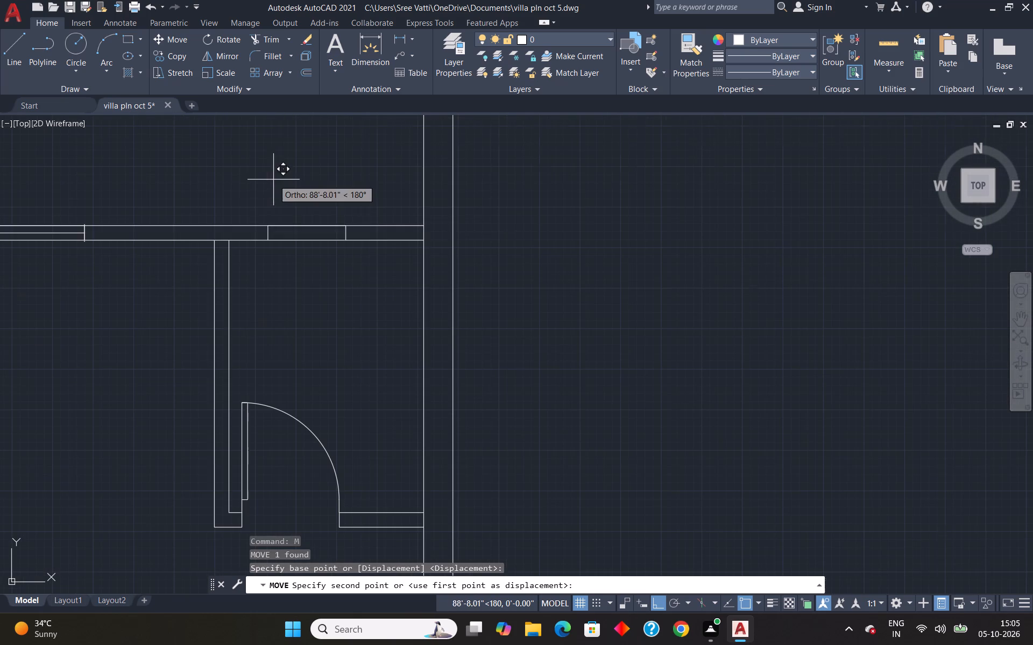
click(267, 232)
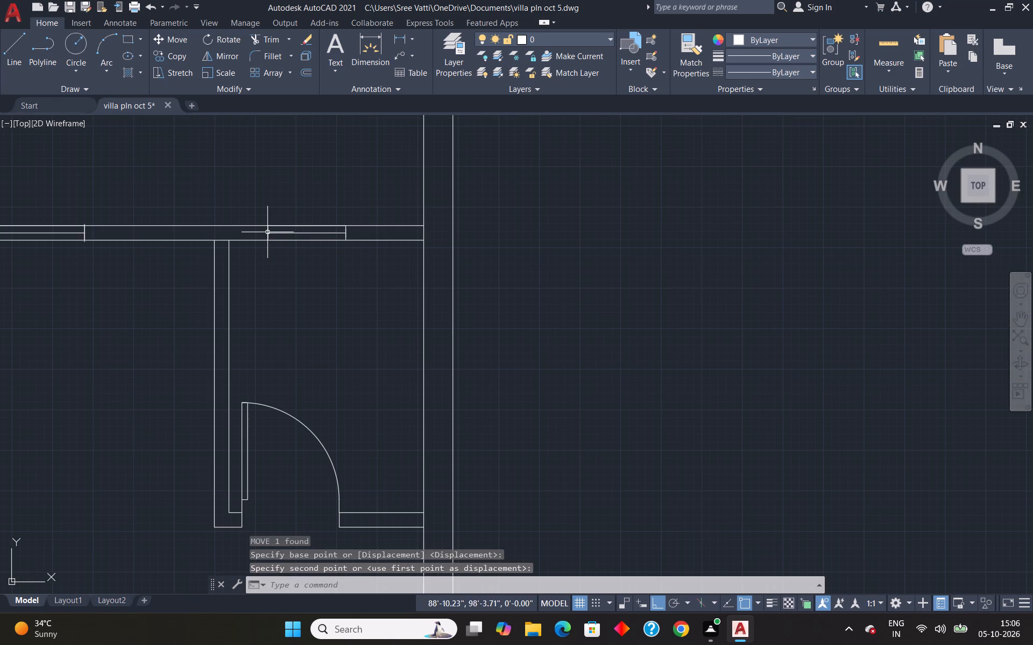
key(Escape)
Insert the Bed - Queen and Dining Set - 36 x 72 in. blocks from DesignCenter's Home - Space Planner into empty space right of the plan.
scroll(380, 220, down, 4)
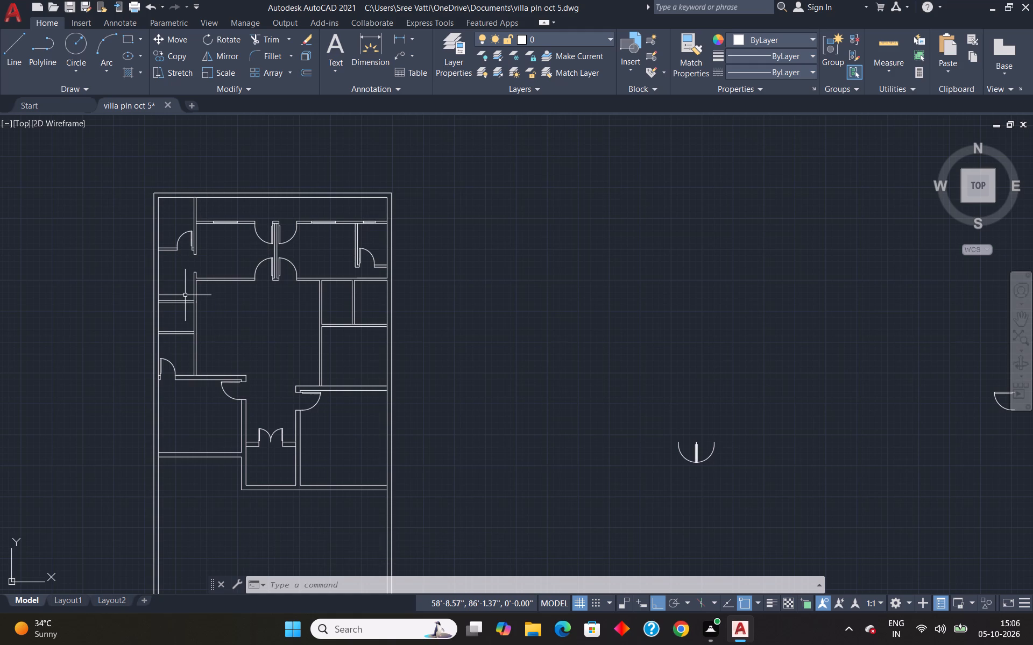
scroll(497, 219, down, 3)
scroll(457, 292, up, 1)
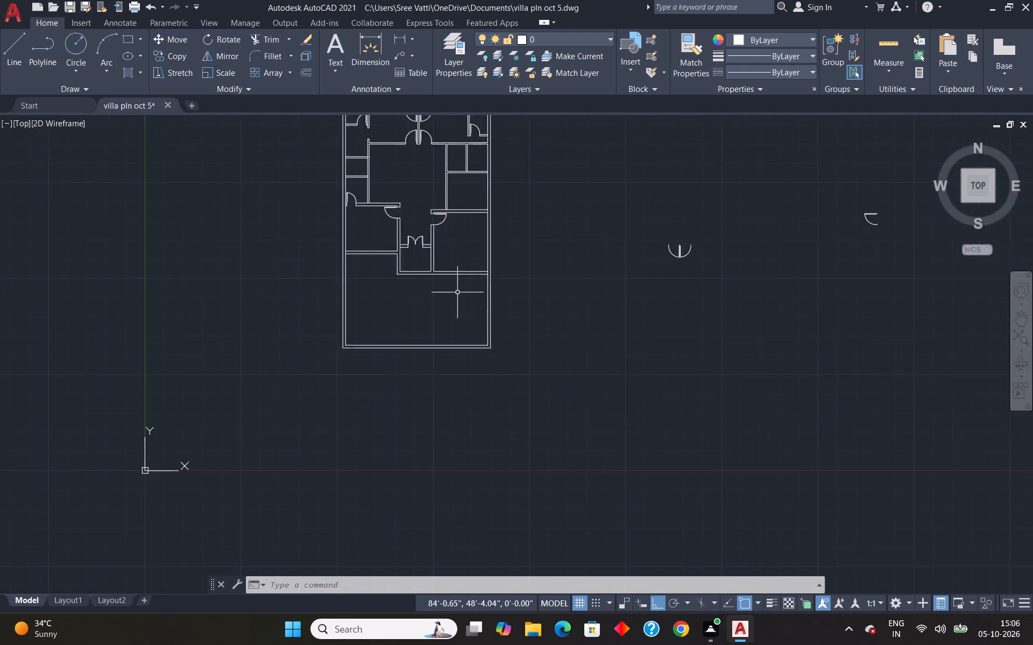
scroll(457, 292, up, 2)
scroll(482, 227, down, 1)
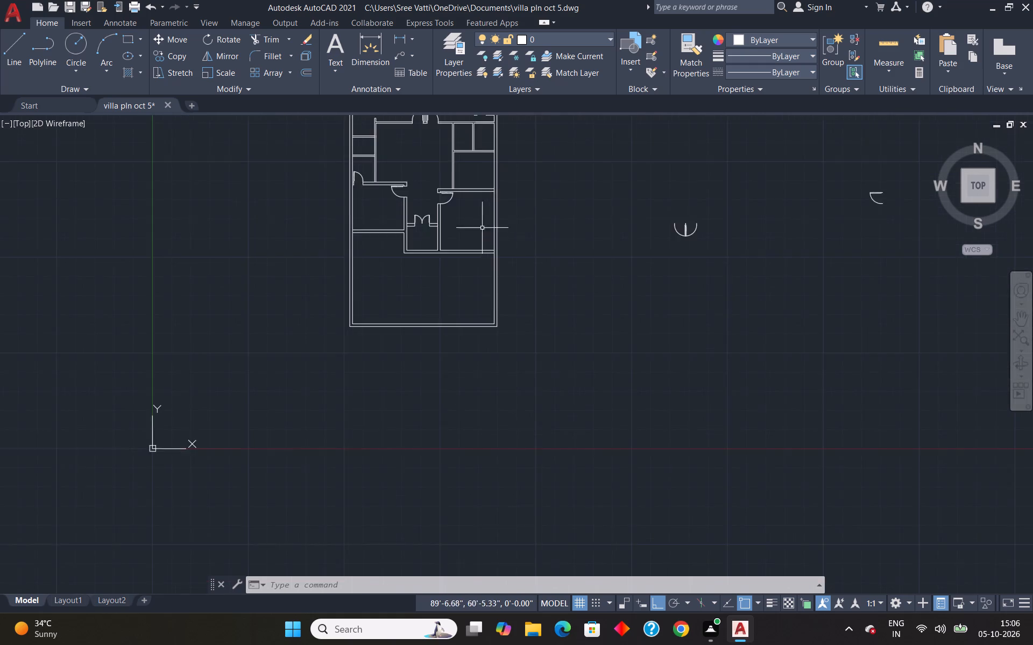
scroll(482, 230, down, 2)
text(dc)
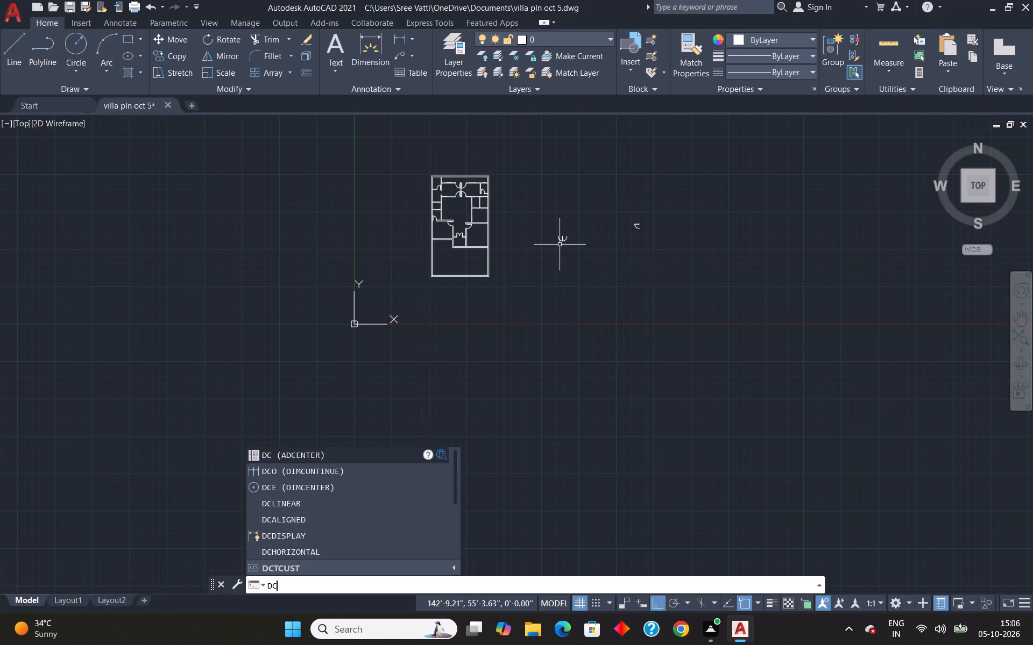
key(Return)
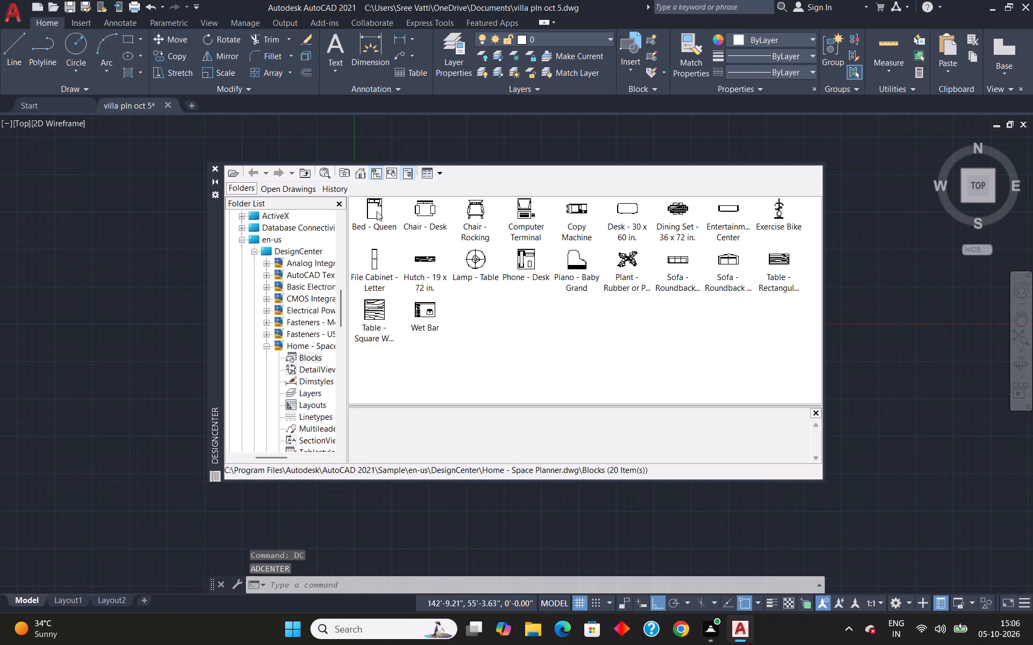
drag(377, 210, 892, 221)
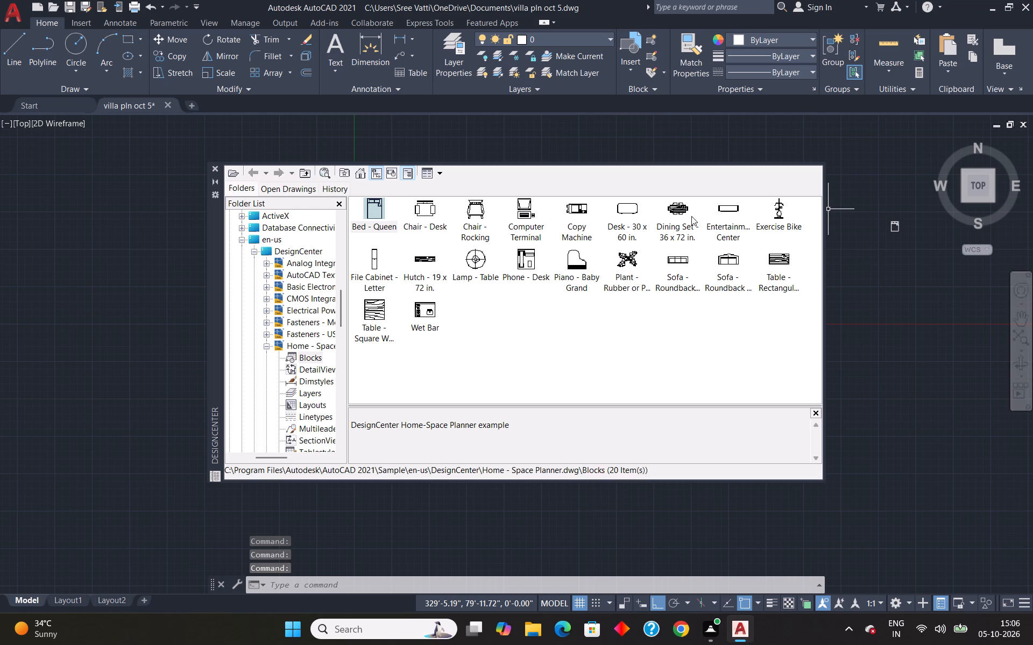
drag(677, 207, 880, 297)
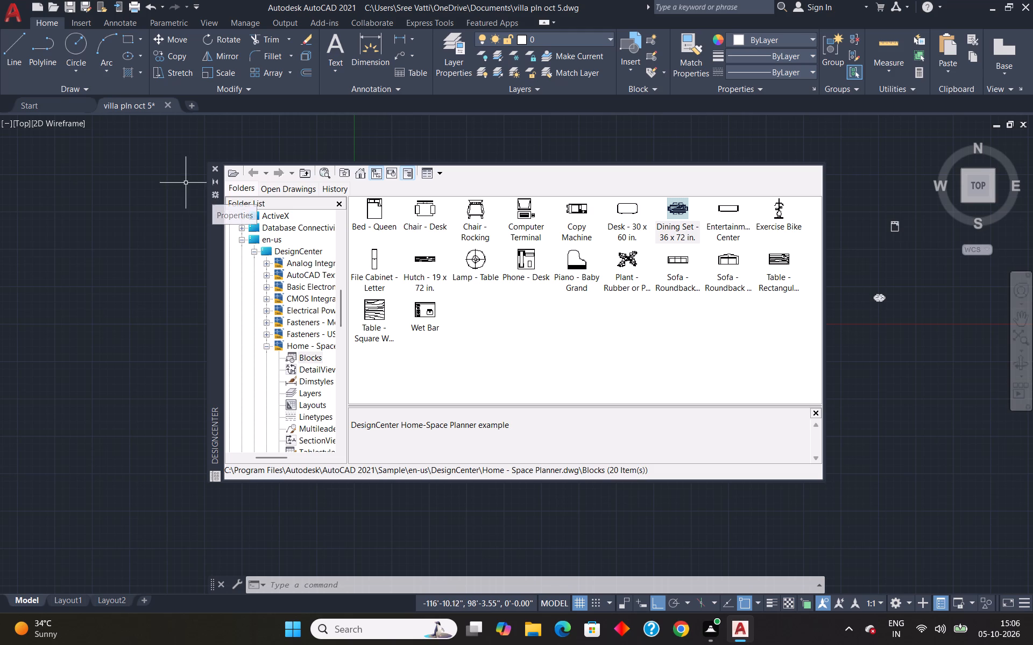
click(214, 170)
Draw a line from the central hall's inner upper-left corner, 1' to the right along the wall and 4' down.
scroll(451, 196, up, 5)
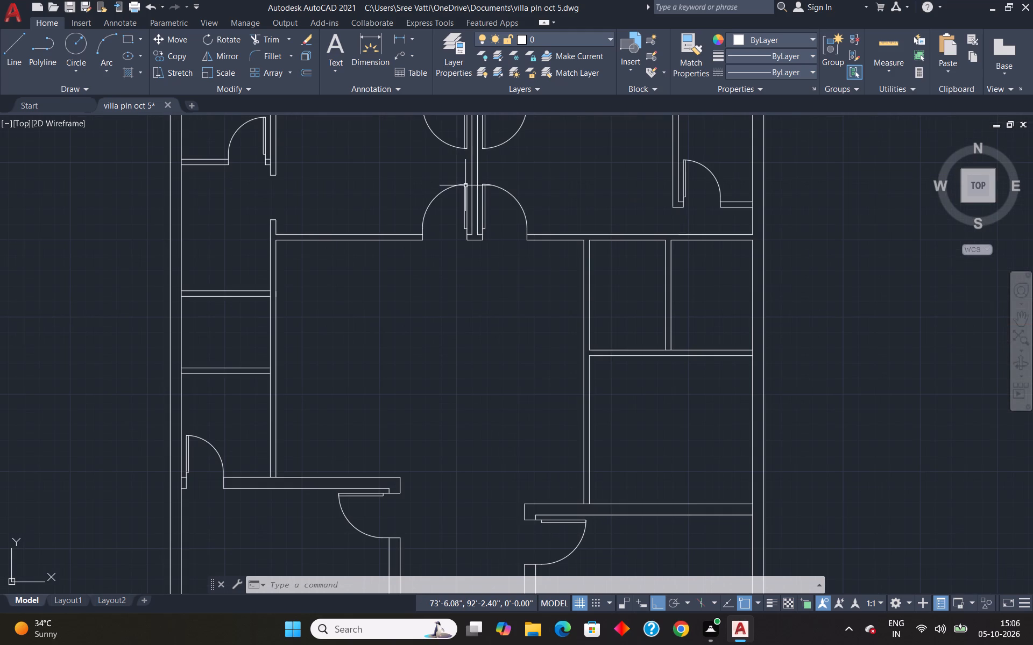
key(l)
key(Return)
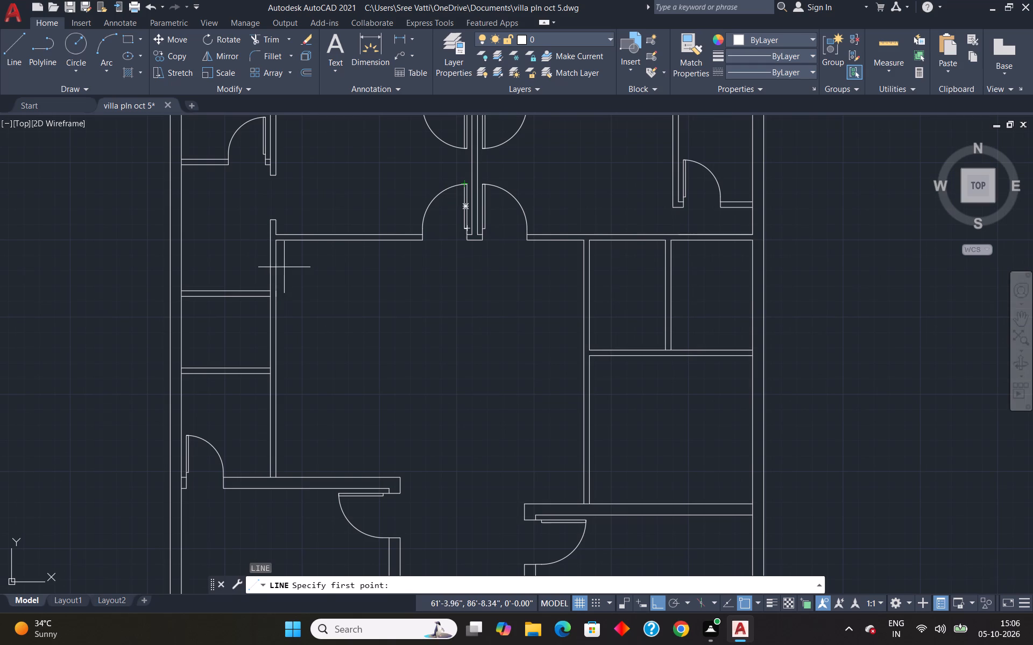
click(277, 246)
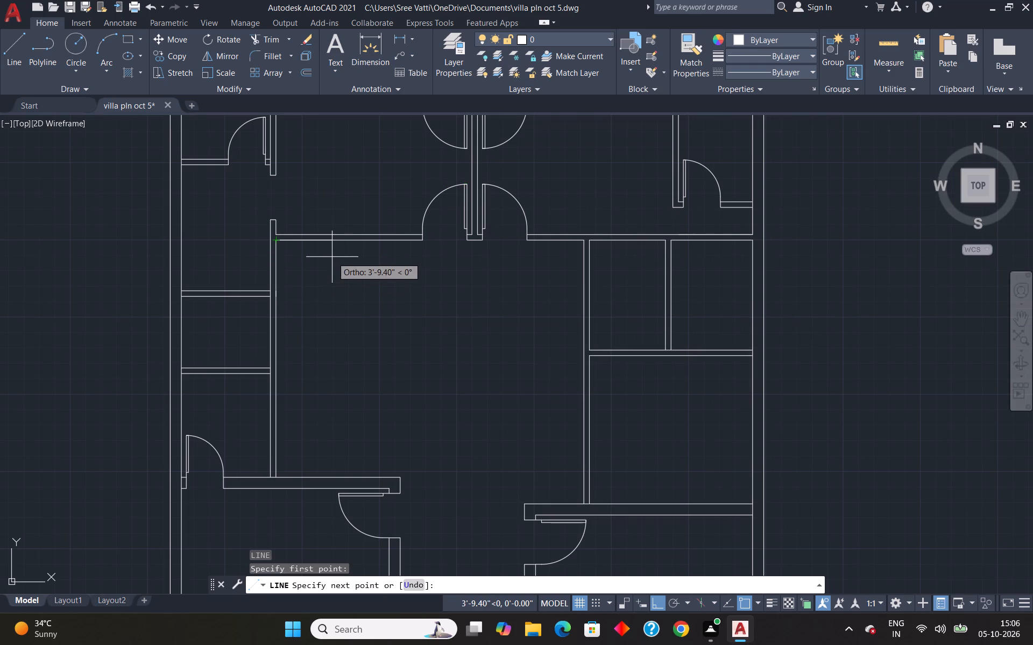
key(1)
key(apostrophe)
key(Return)
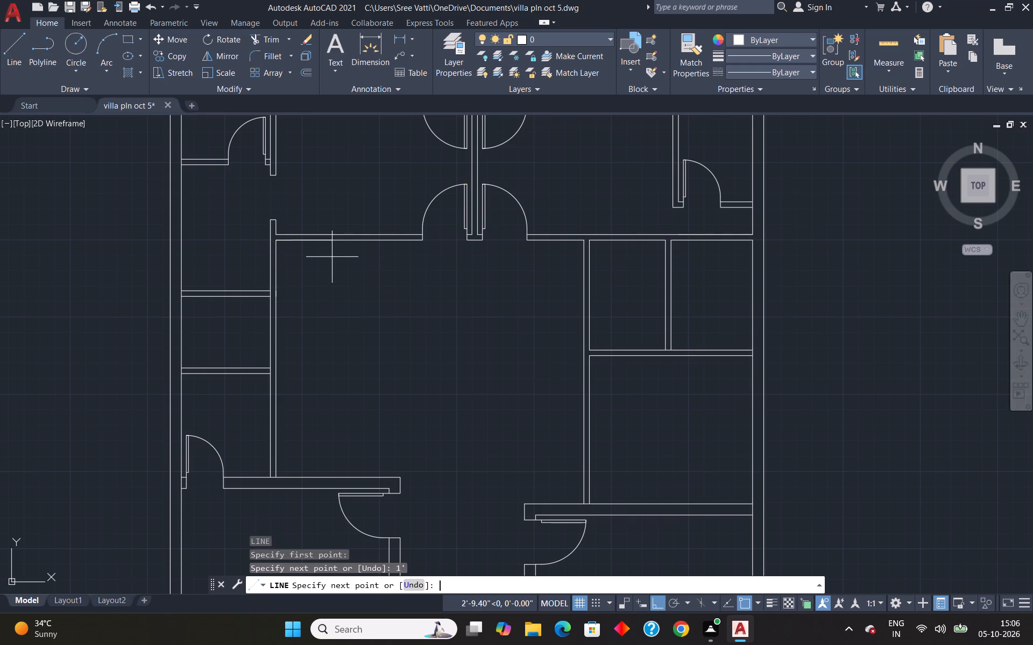
key(4)
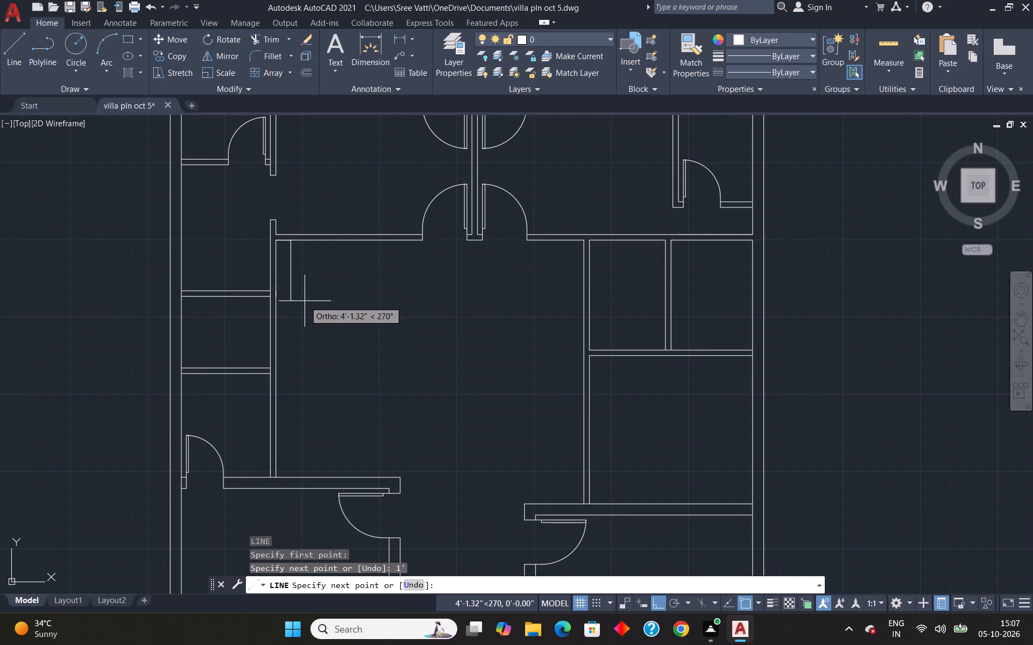
key(apostrophe)
key(Return)
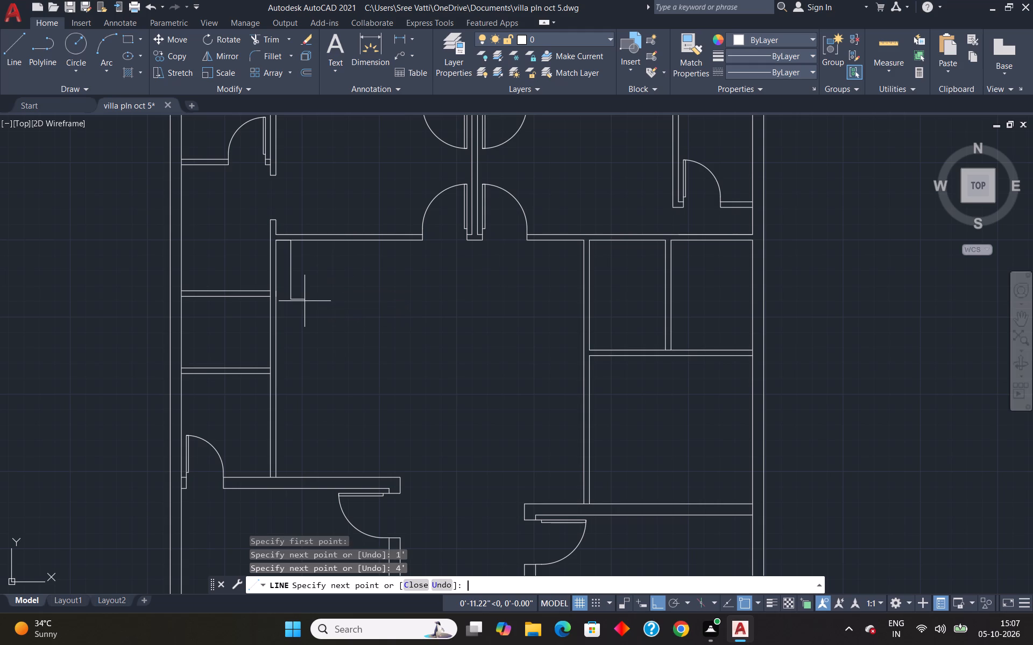
key(space)
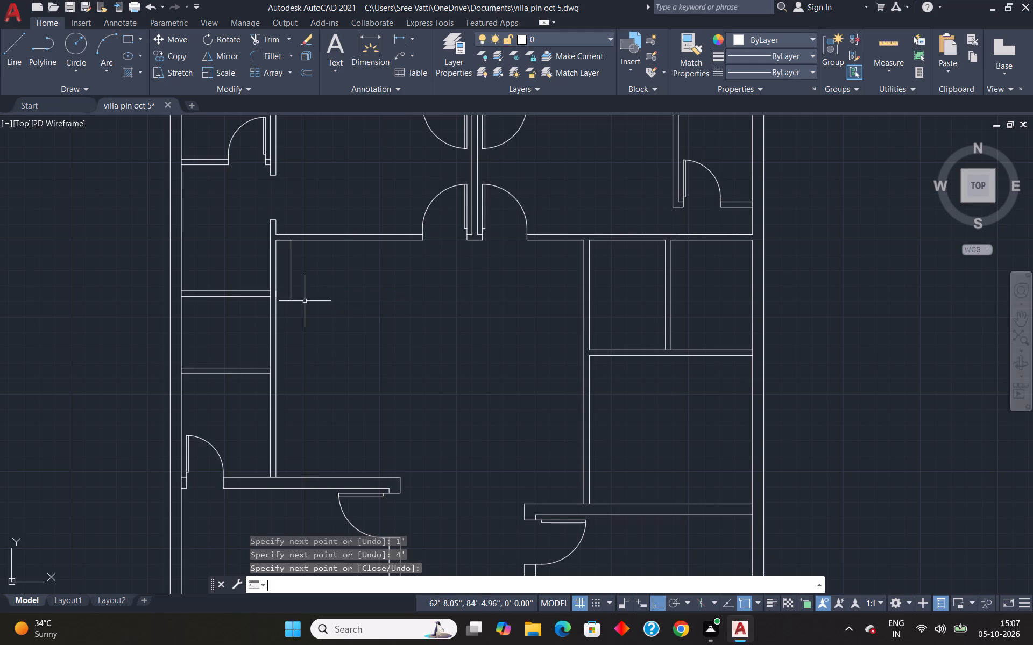
Offset the 4' stair line to the right four times in succession at 1' spacing.
key(o)
key(Return)
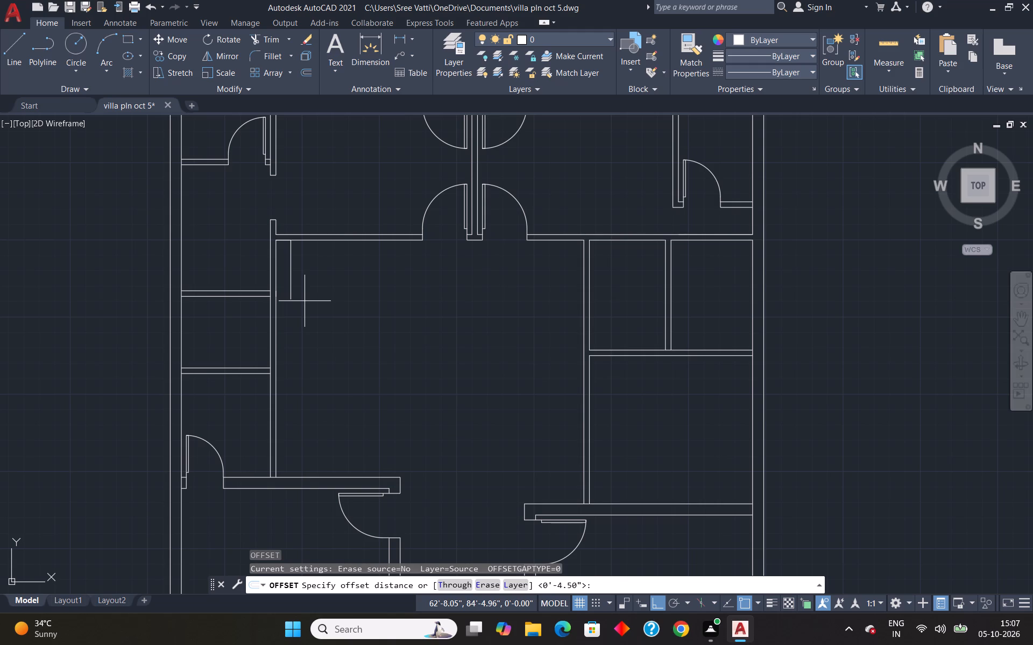
key(1)
key(apostrophe)
key(Return)
click(290, 283)
click(359, 300)
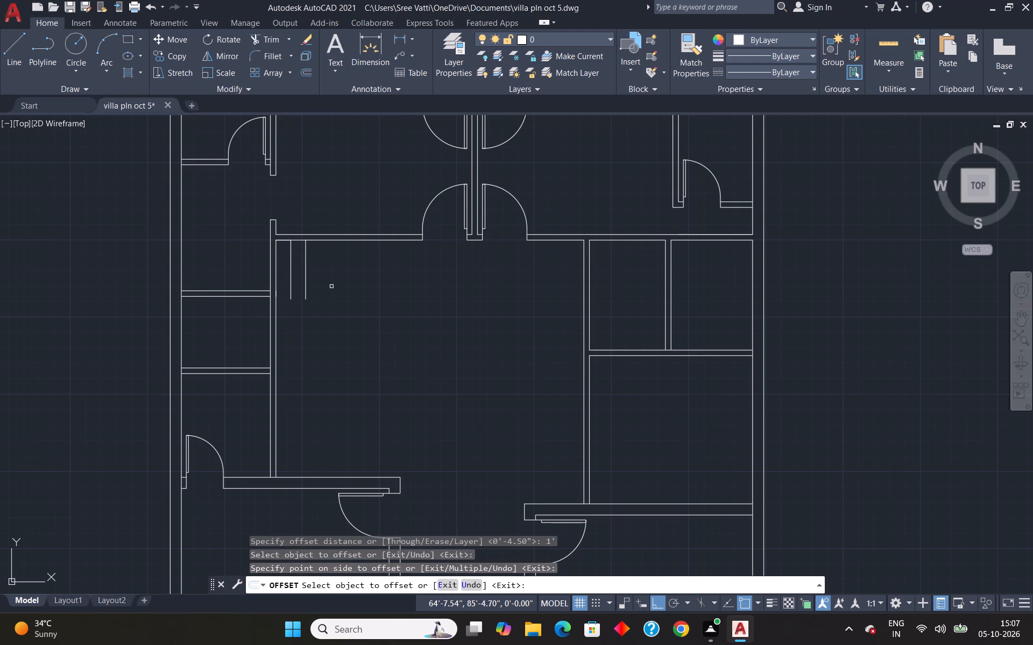
click(306, 279)
click(351, 293)
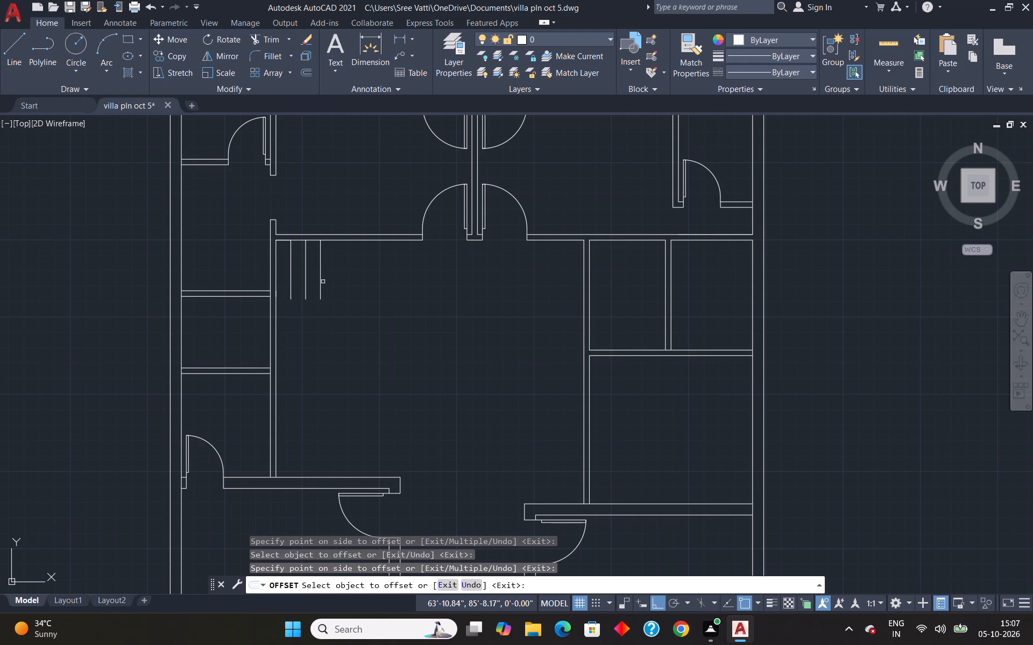
click(320, 280)
click(397, 297)
click(336, 276)
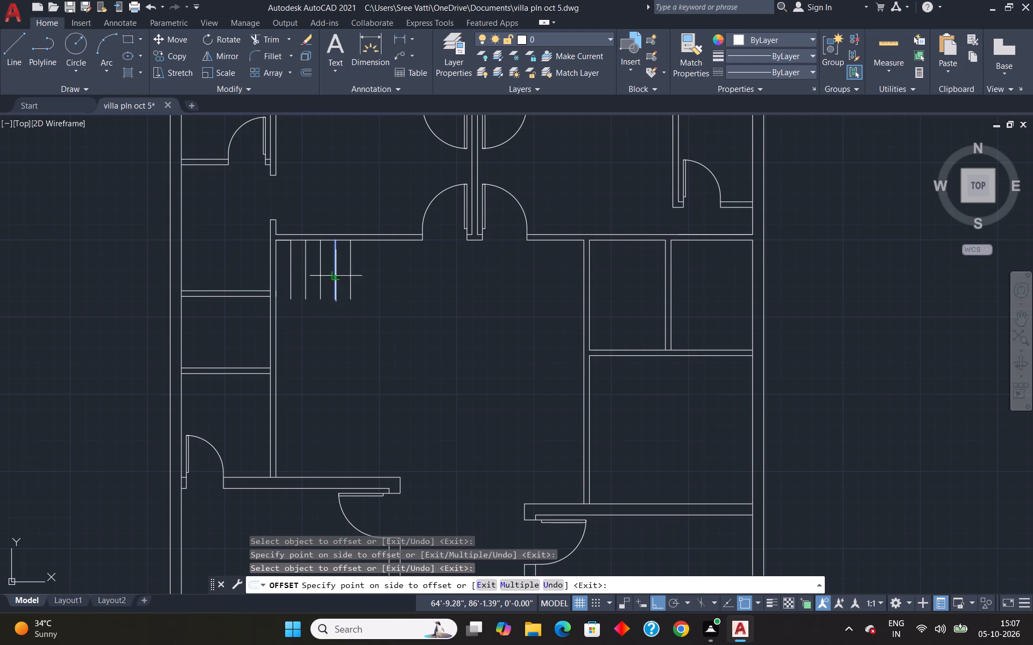
click(354, 278)
key(Escape)
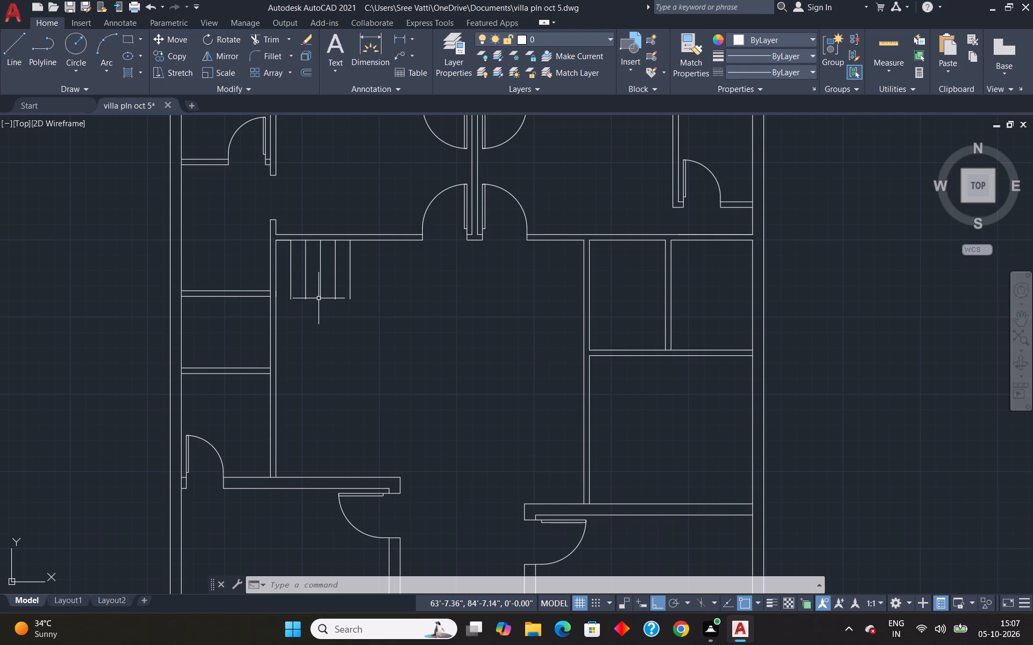
Draw a line joining the lower ends of the stair lines, from the rightmost one to the hall's left wall.
key(l)
key(Return)
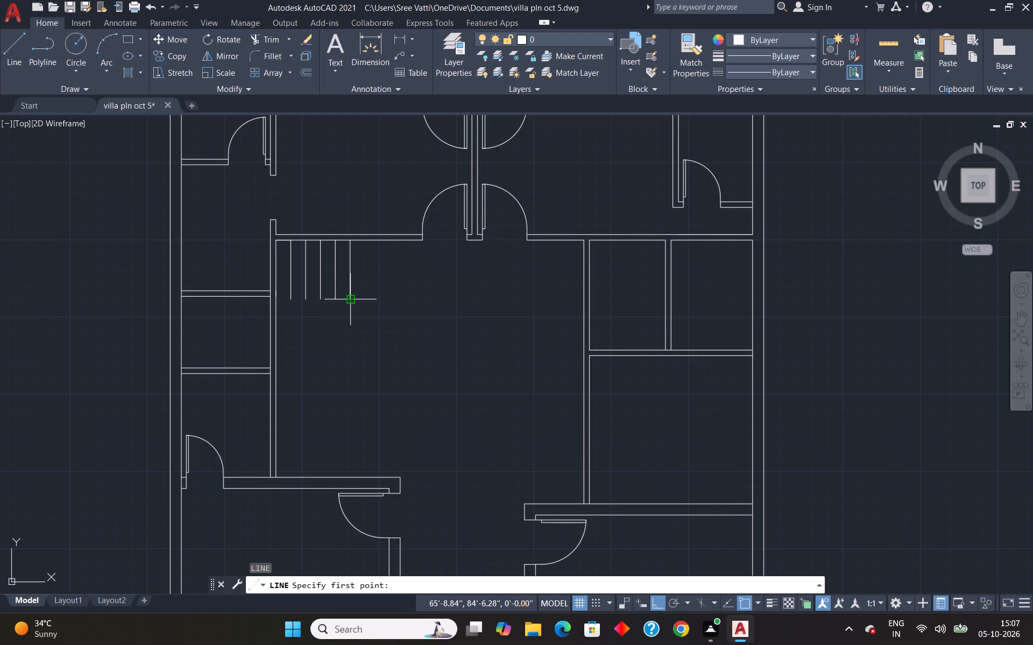
click(352, 302)
click(280, 300)
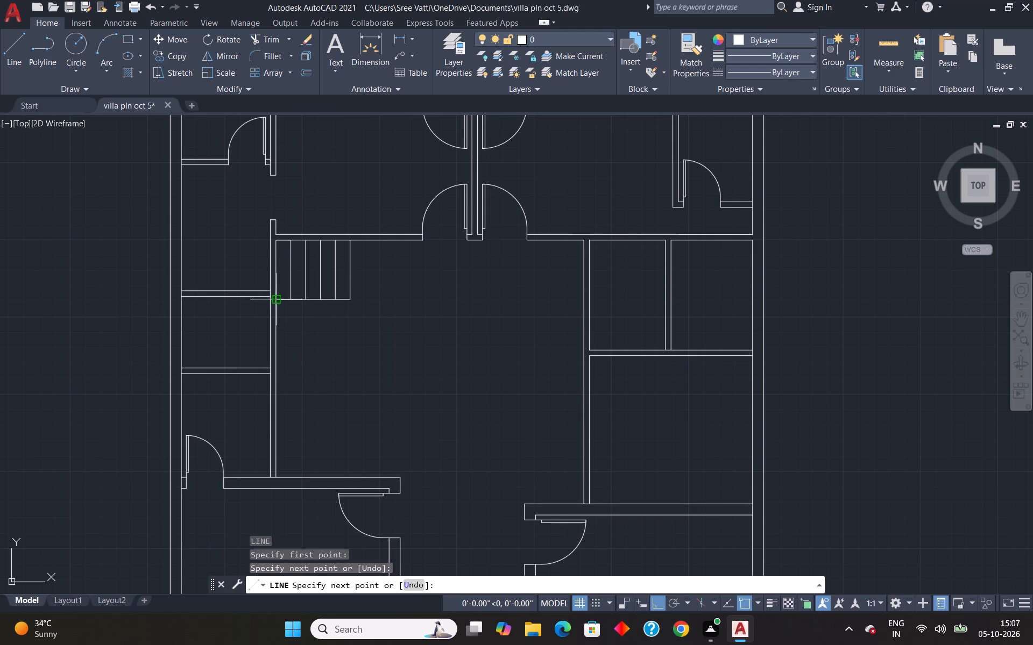
key(Escape)
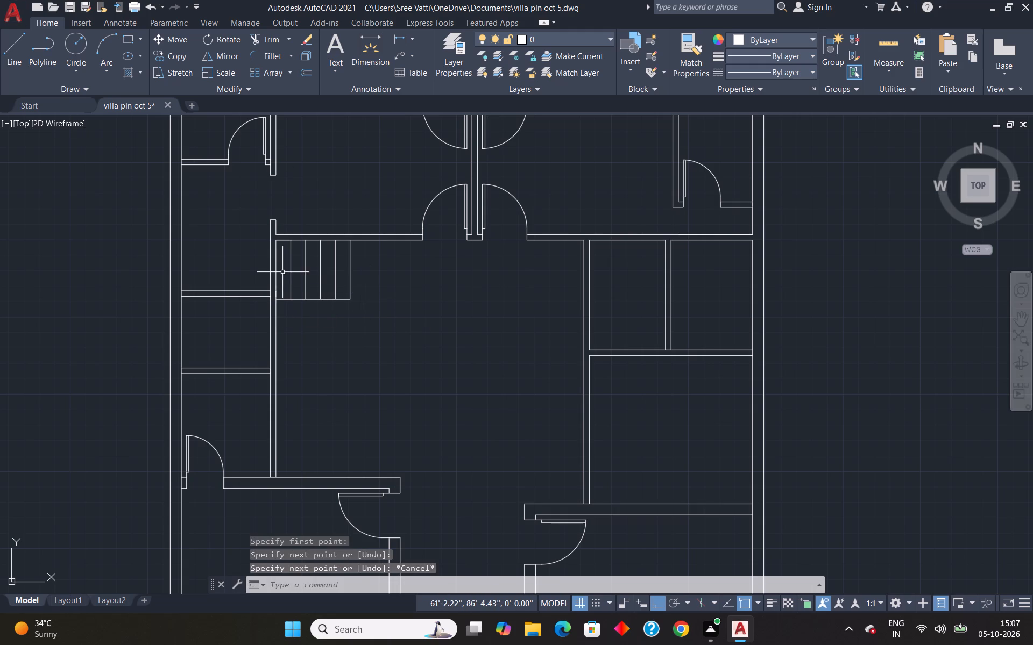
Erase the middle of the five vertical stair lines.
click(322, 285)
key(Delete)
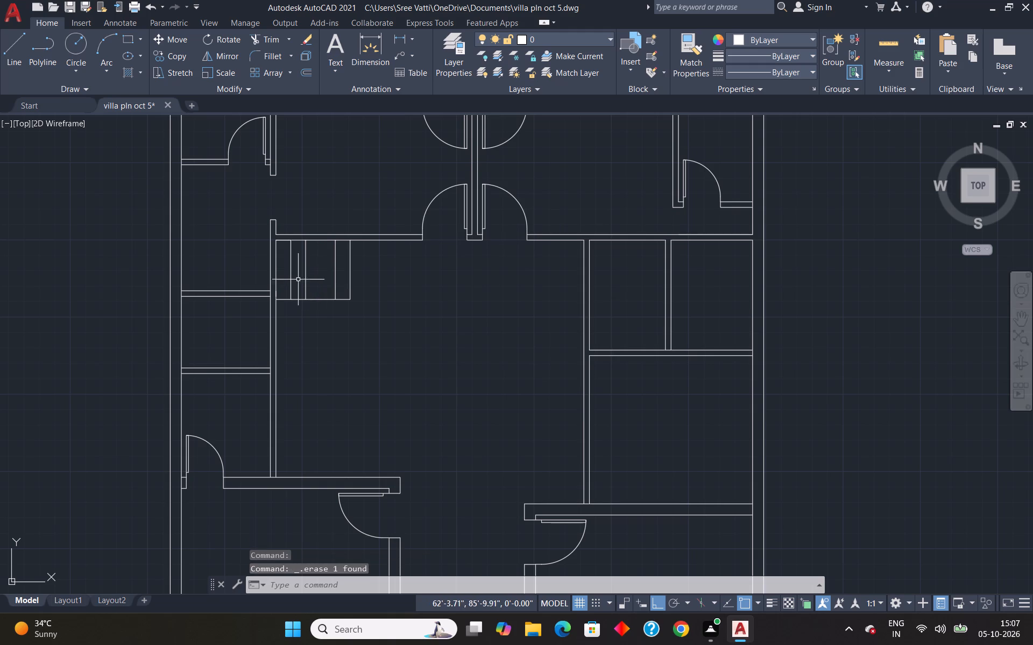
Erase the two leftmost vertical stair lines, leaving an open landing in the central hall's upper-left corner.
click(306, 274)
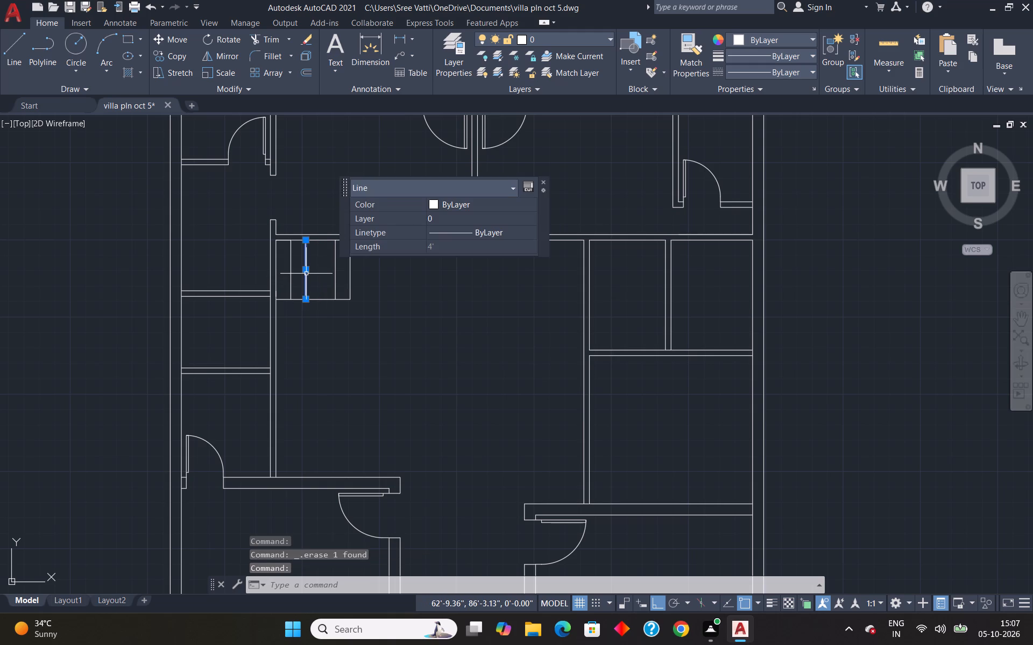
key(Delete)
click(291, 274)
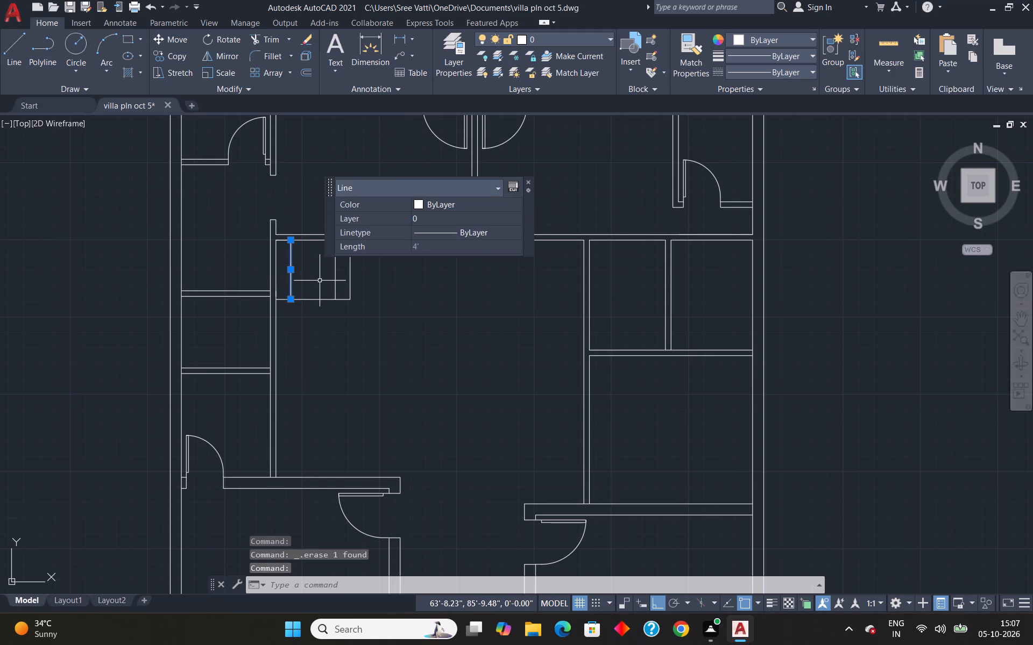
key(Delete)
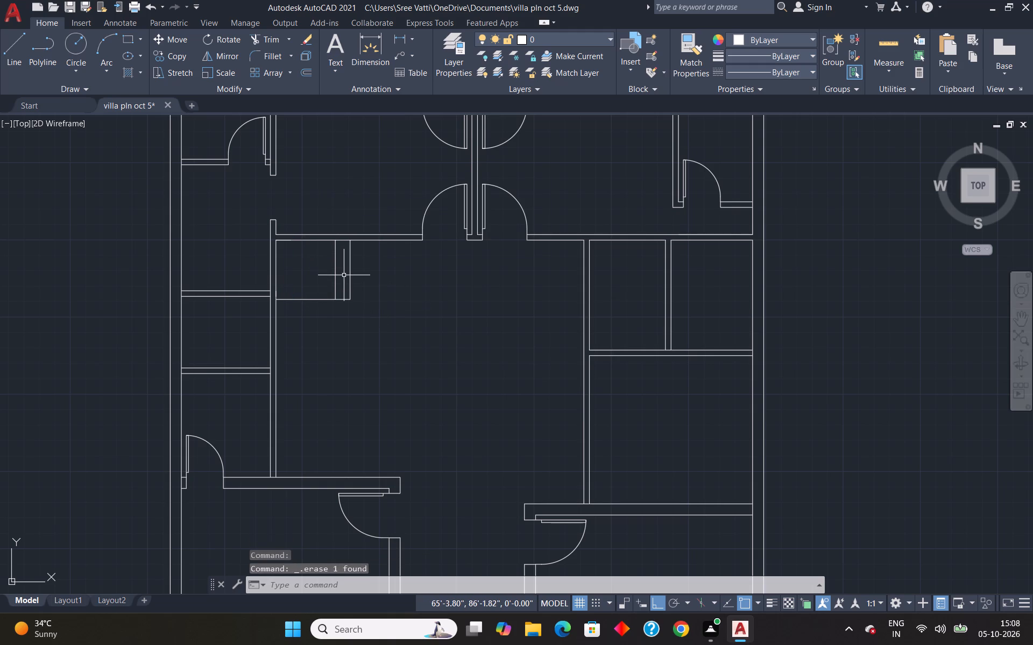
Offset the rightmost vertical stair line to the right twice in succession at 1' spacing.
key(o)
key(Return)
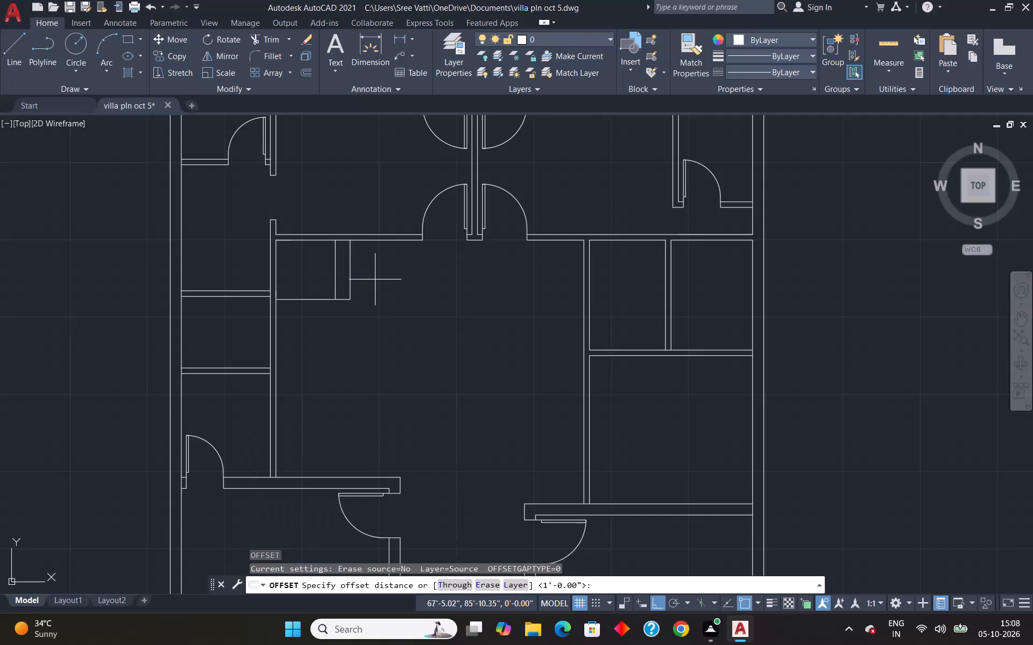
key(Return)
click(349, 273)
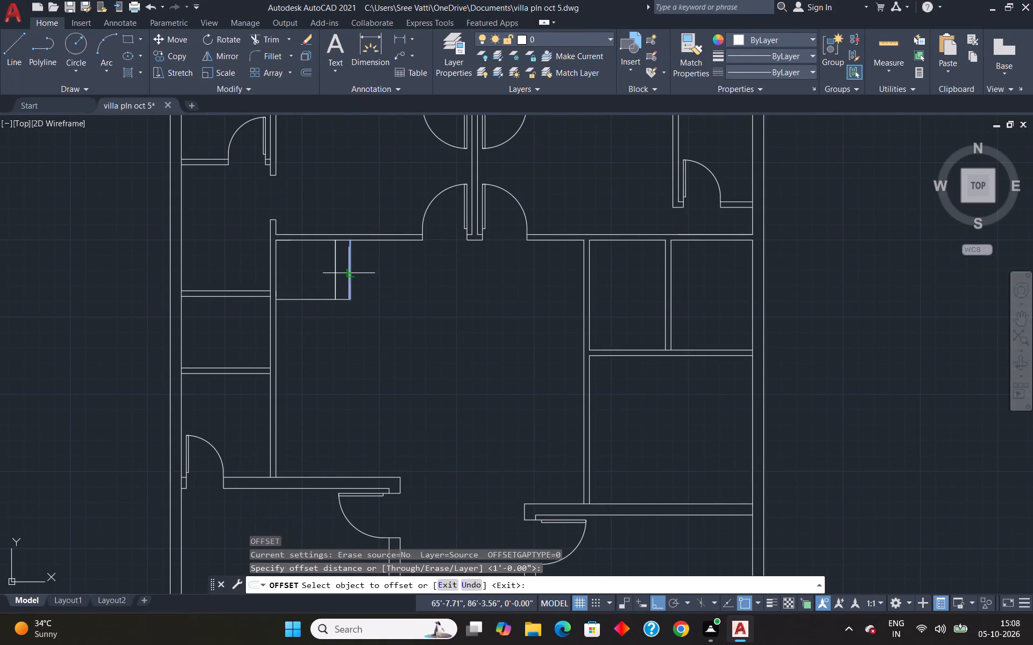
click(425, 287)
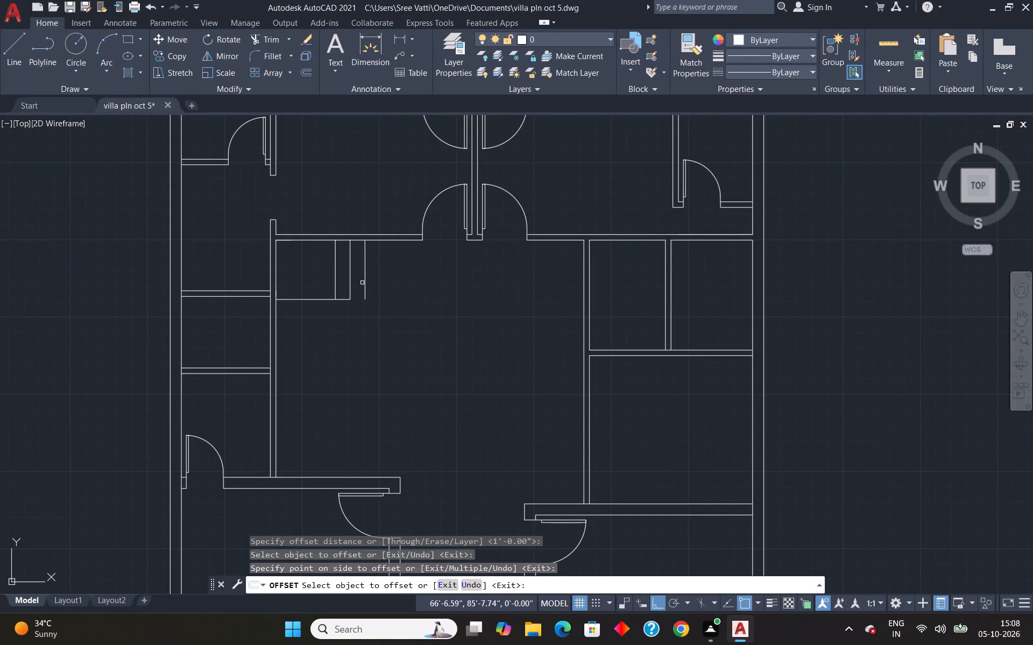
click(364, 283)
click(421, 296)
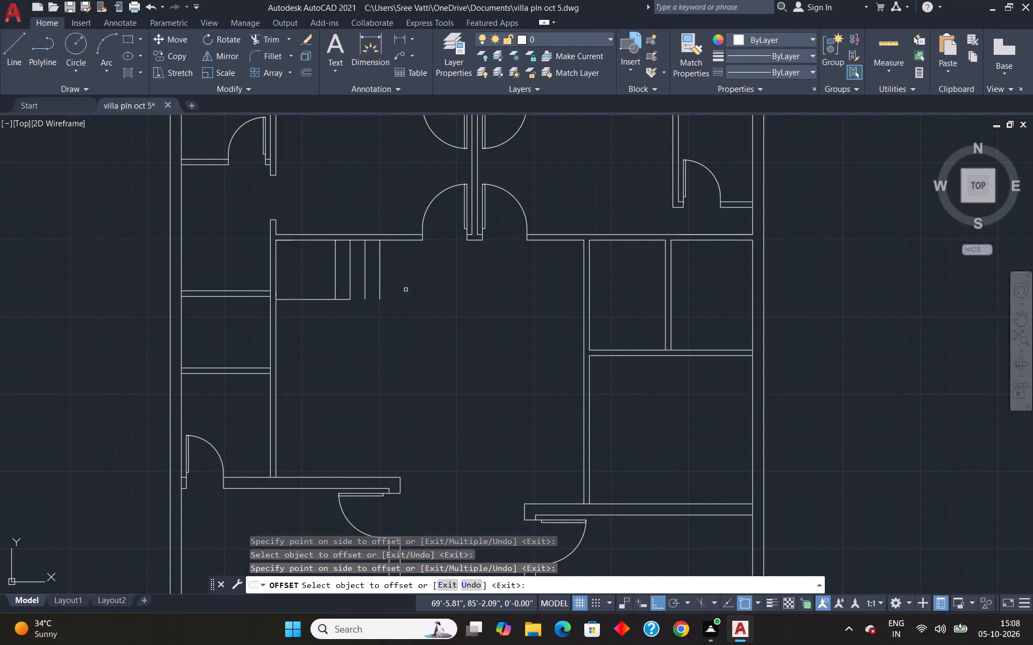
key(Escape)
Extend the stair's lower horizontal line to the rightmost stair line, and the landing's right edge down to the hall's bottom wall.
text(ex)
key(Return)
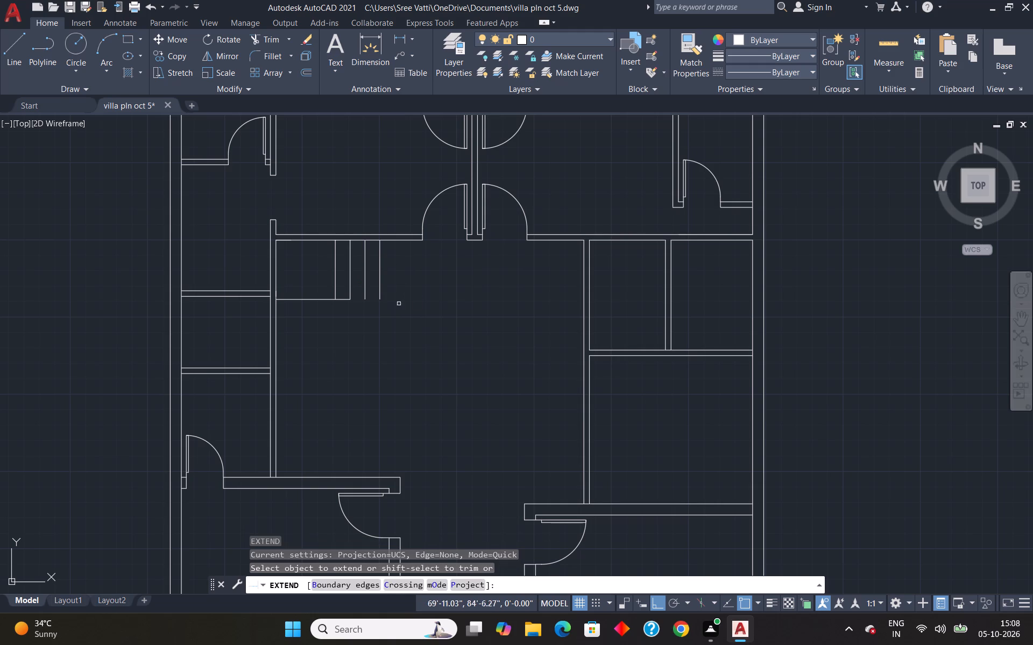
click(344, 298)
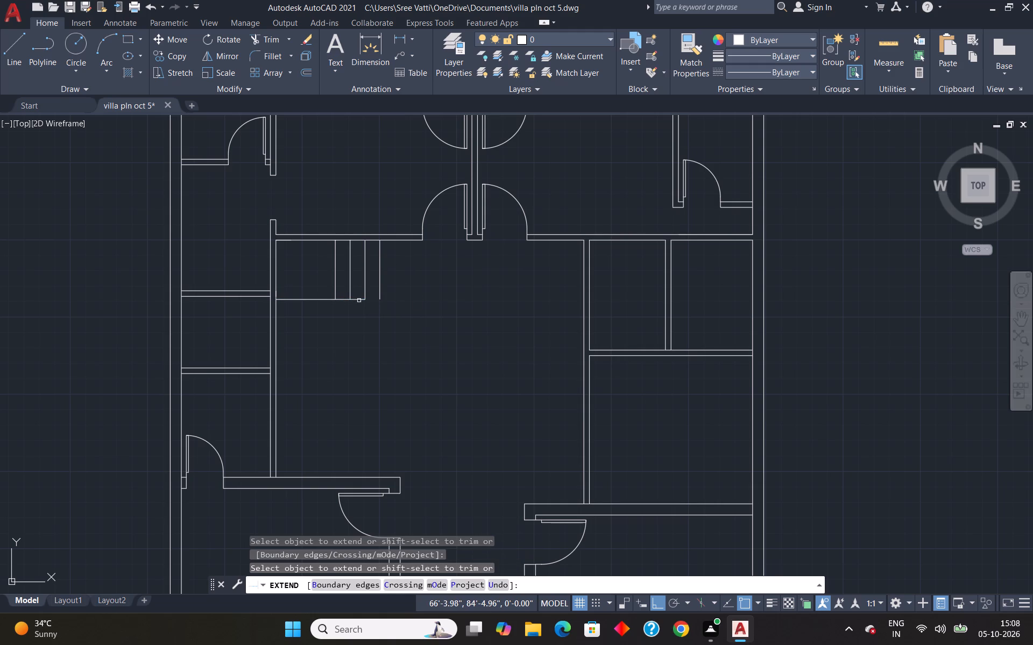
click(359, 300)
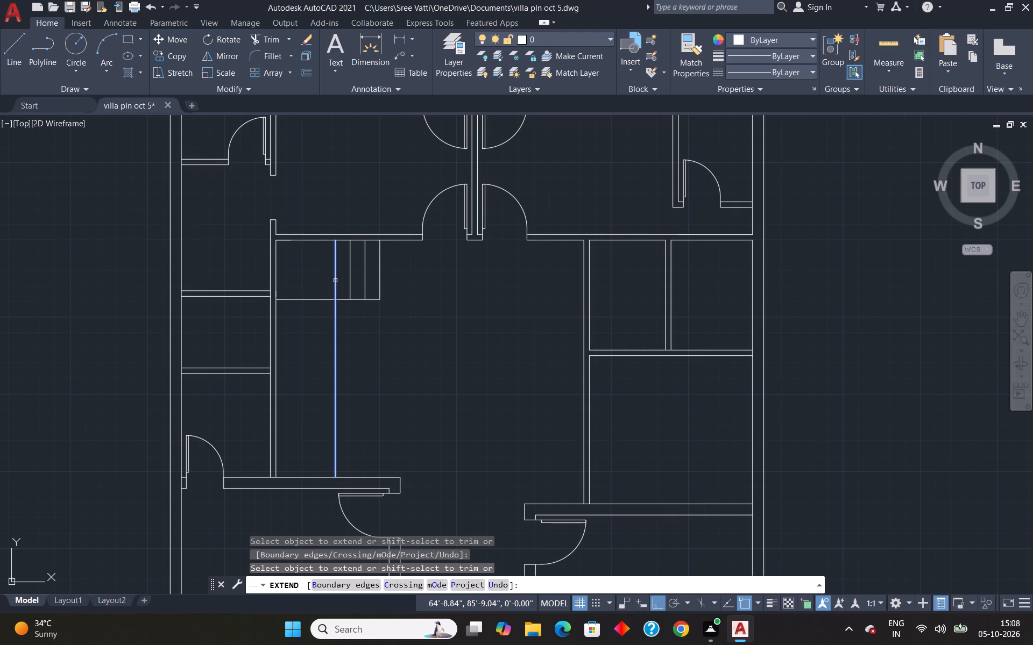
click(335, 281)
key(Escape)
Offset the stair's lower horizontal line 1' downward.
key(o)
key(Return)
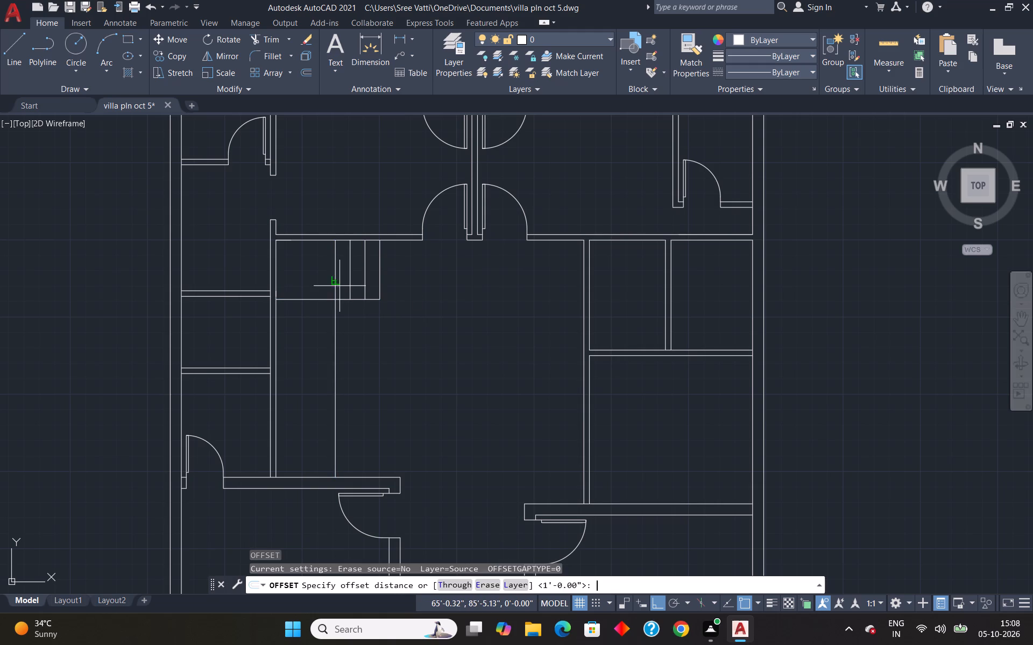
text(1')
key(Return)
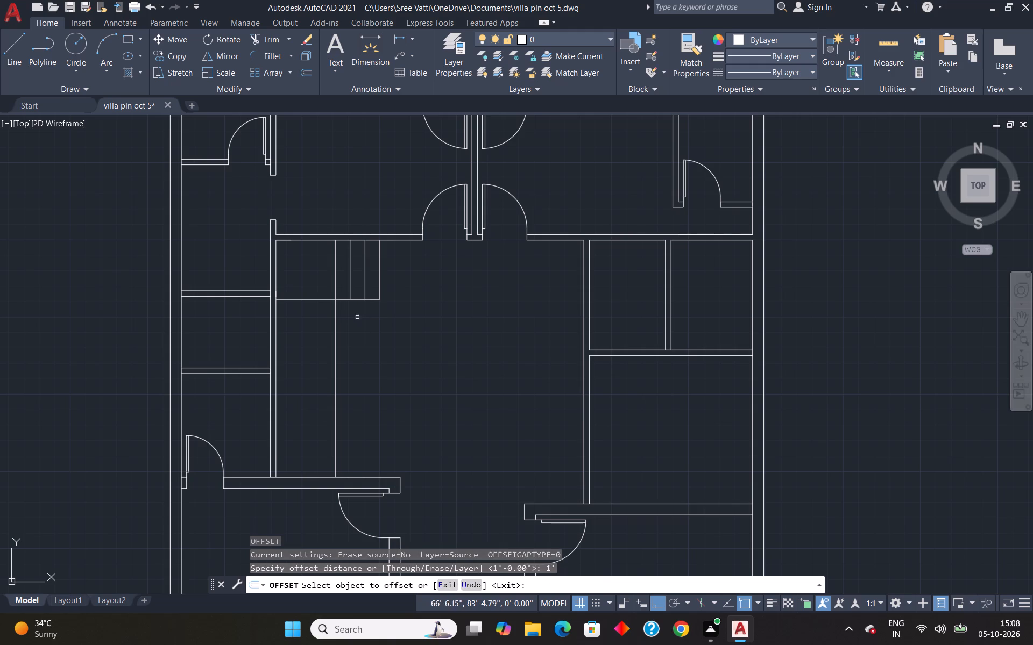
click(305, 302)
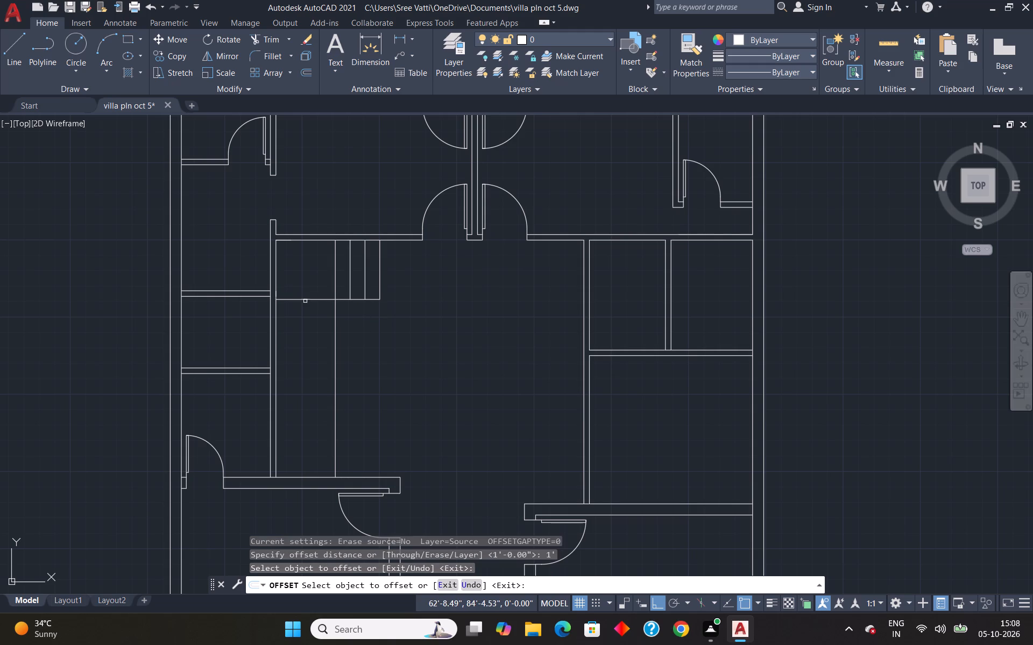
click(305, 299)
click(336, 296)
key(Escape)
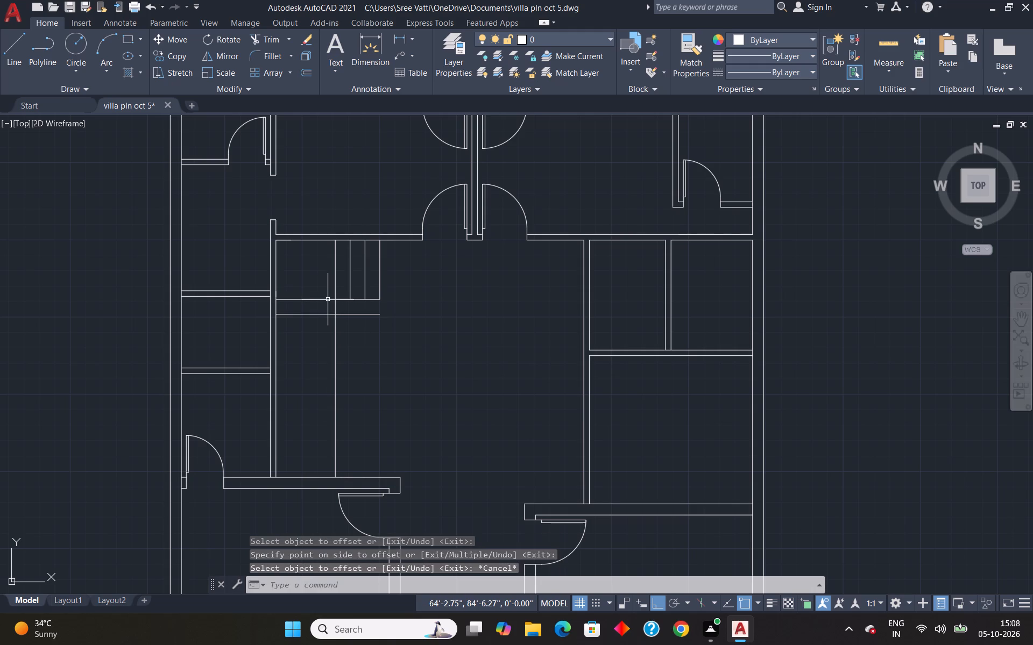
Trim the part of the new horizontal line that extends right of the long vertical stair line.
text(trr)
key(Return)
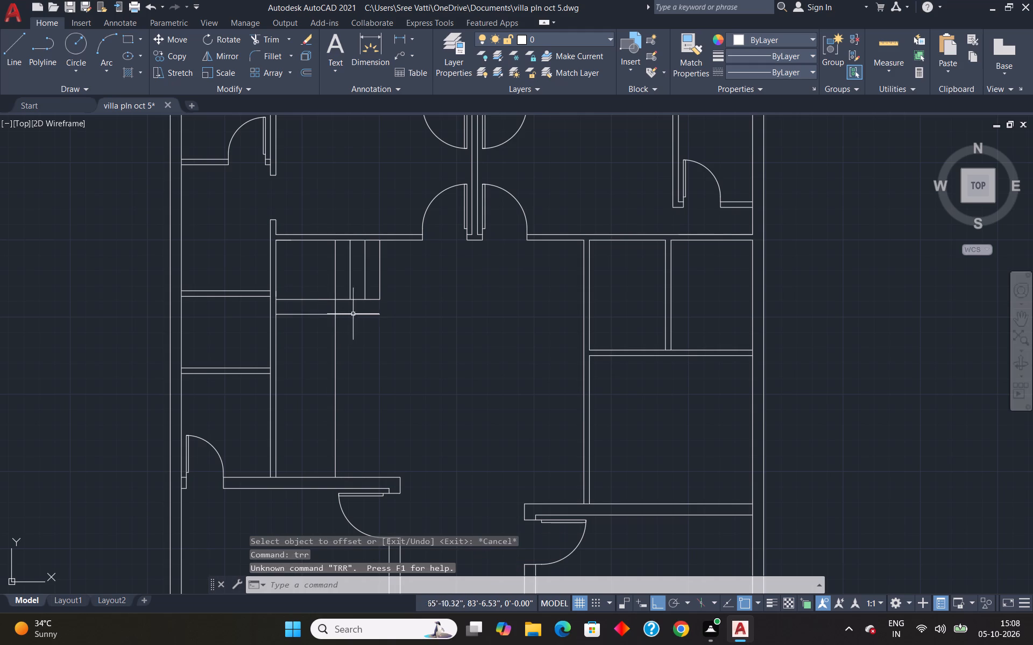
text(tr)
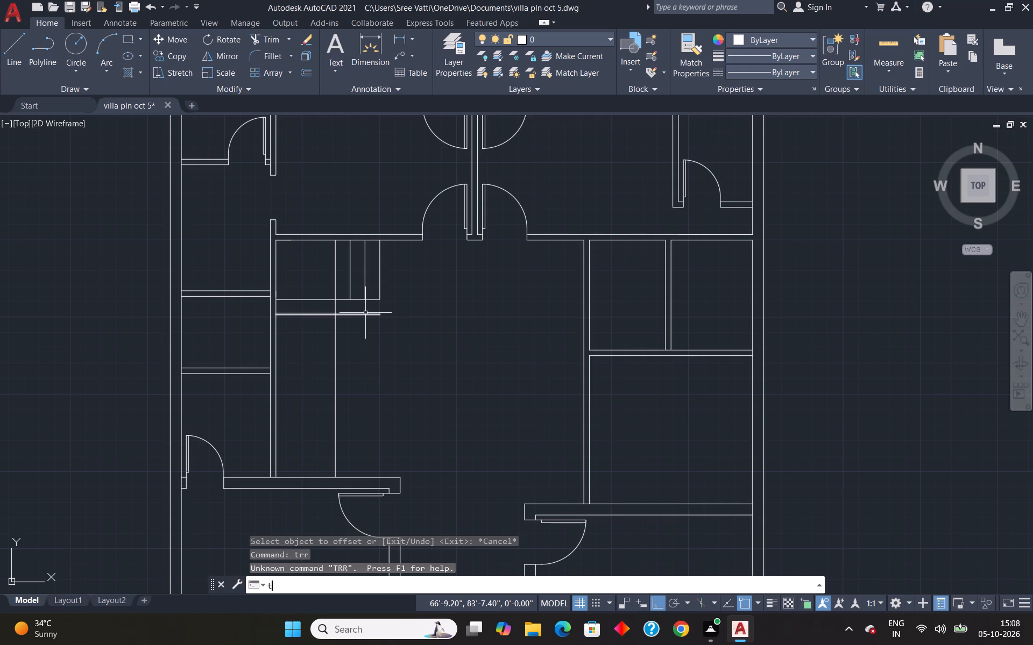
key(Return)
drag(365, 313, 358, 321)
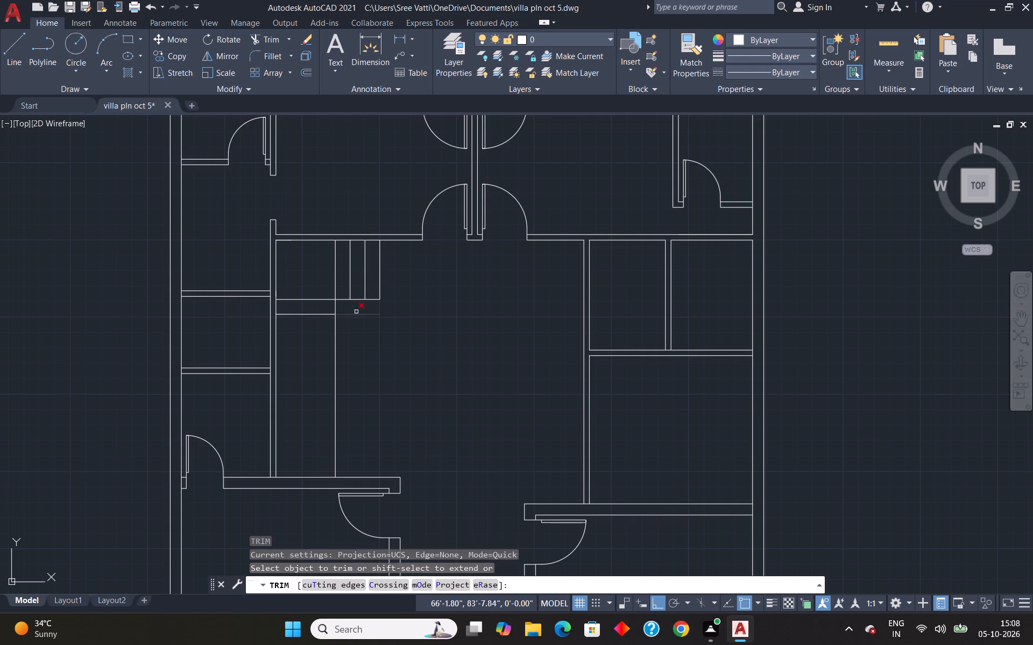
drag(356, 312, 357, 333)
key(Escape)
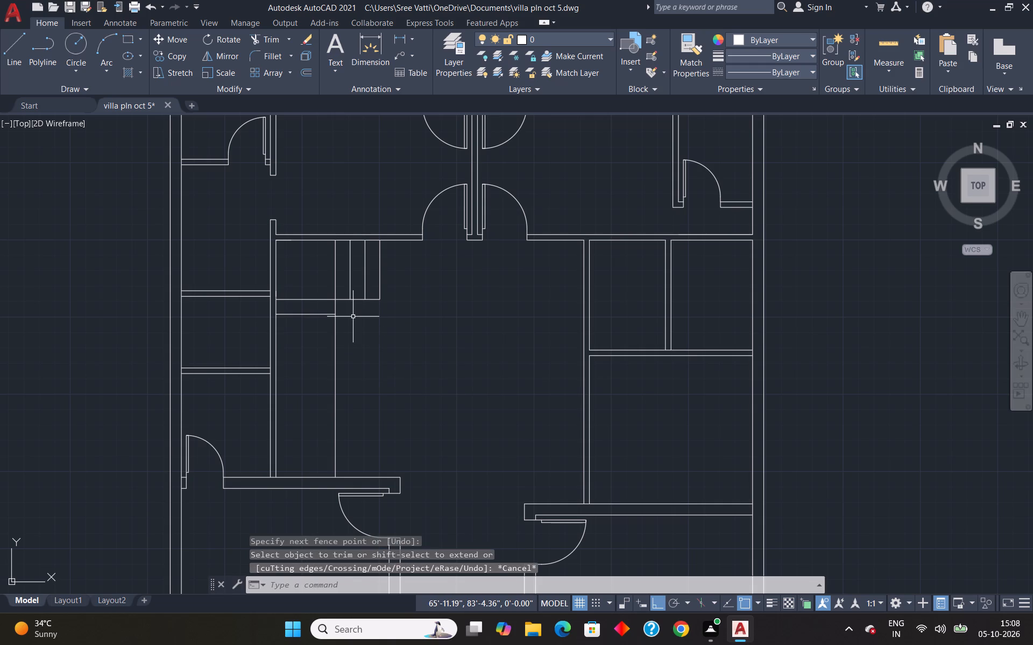
Offset the trimmed horizontal tread line downward seven times in succession at 1' spacing.
key(o)
key(Return)
key(Return)
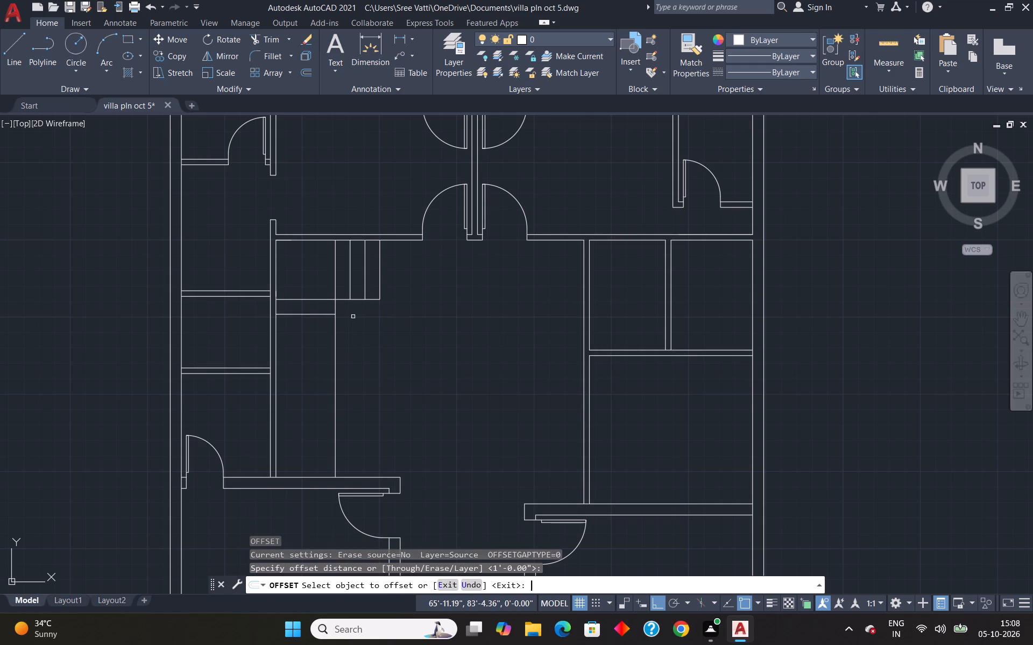
click(294, 312)
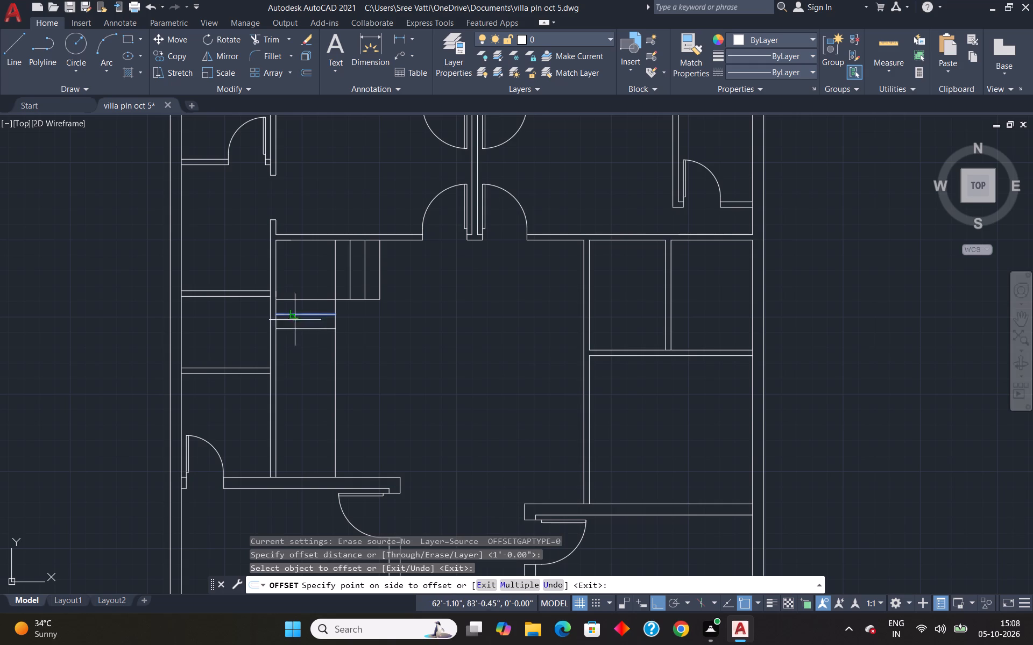
click(298, 343)
click(296, 331)
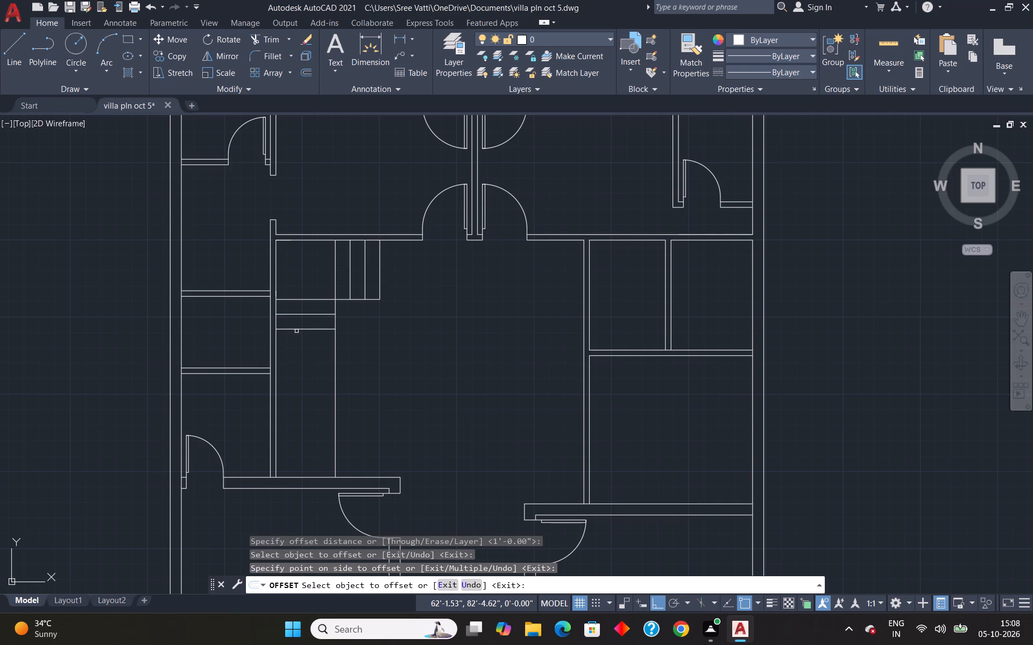
click(296, 329)
click(311, 400)
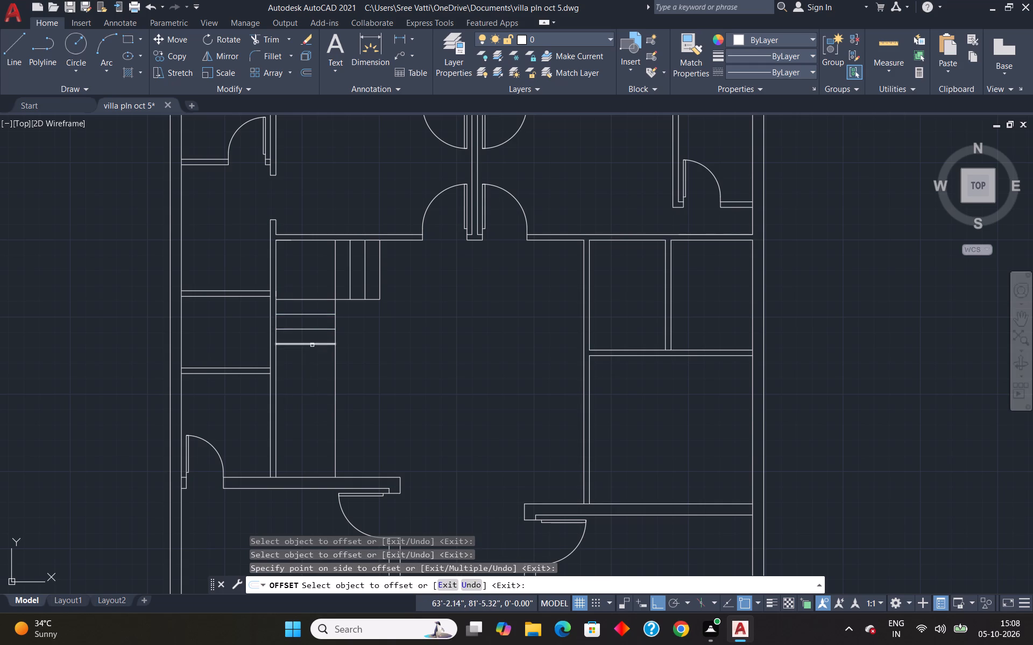
click(312, 345)
click(305, 399)
click(312, 360)
click(317, 410)
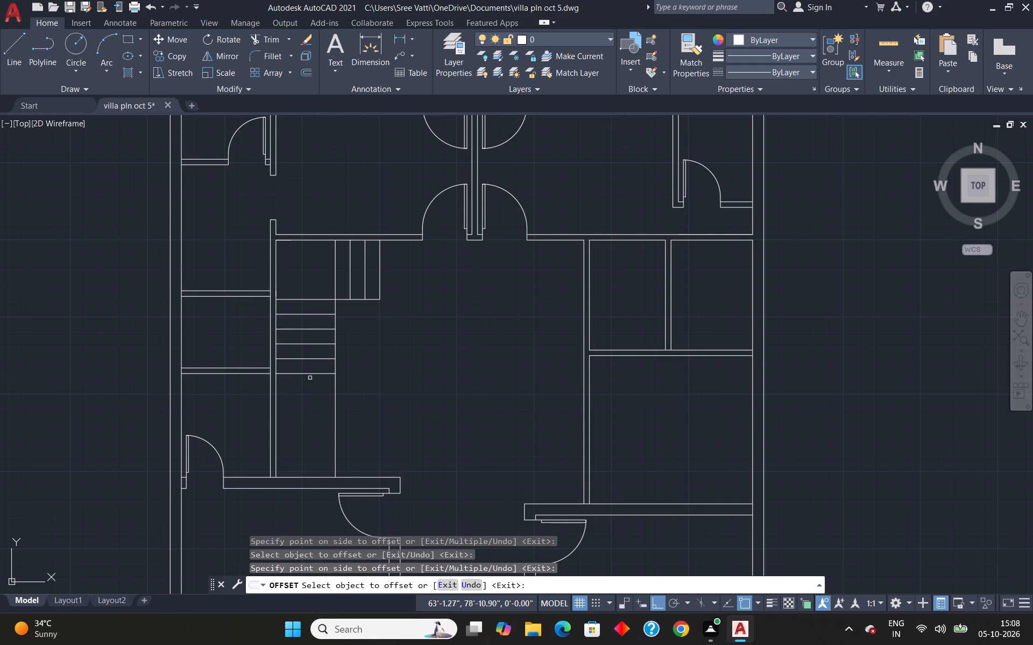
click(307, 374)
click(293, 424)
click(308, 389)
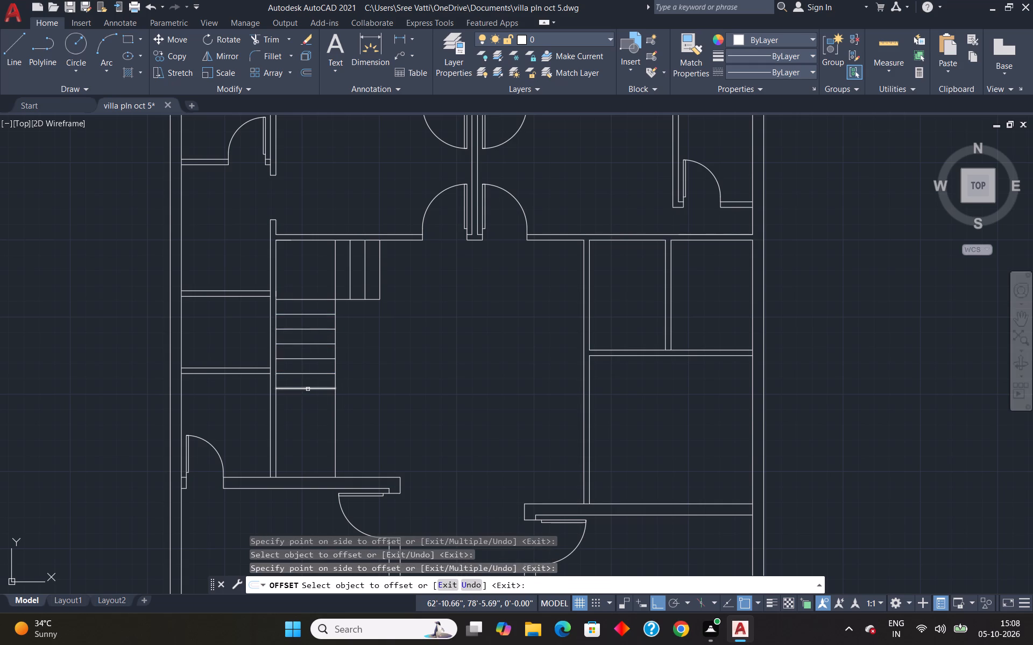
click(302, 410)
click(301, 405)
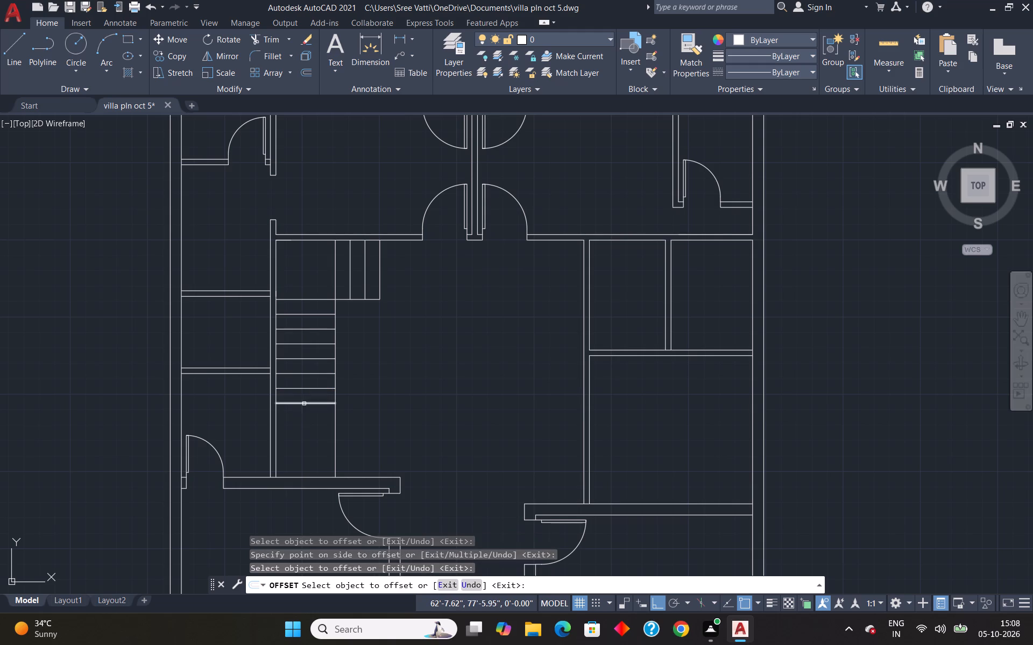
click(304, 404)
click(299, 417)
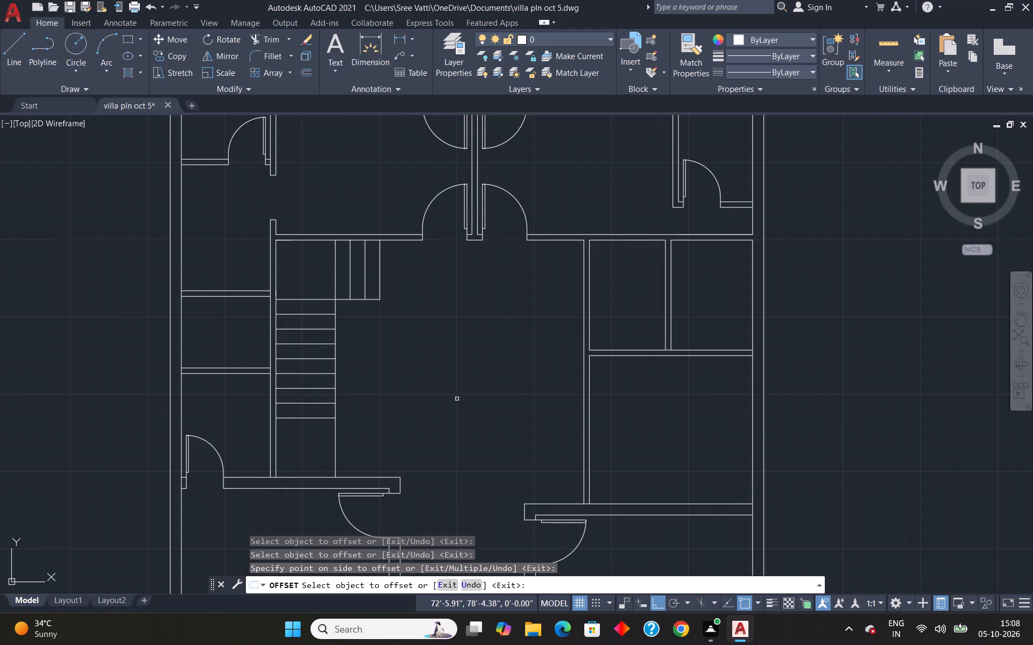
key(Escape)
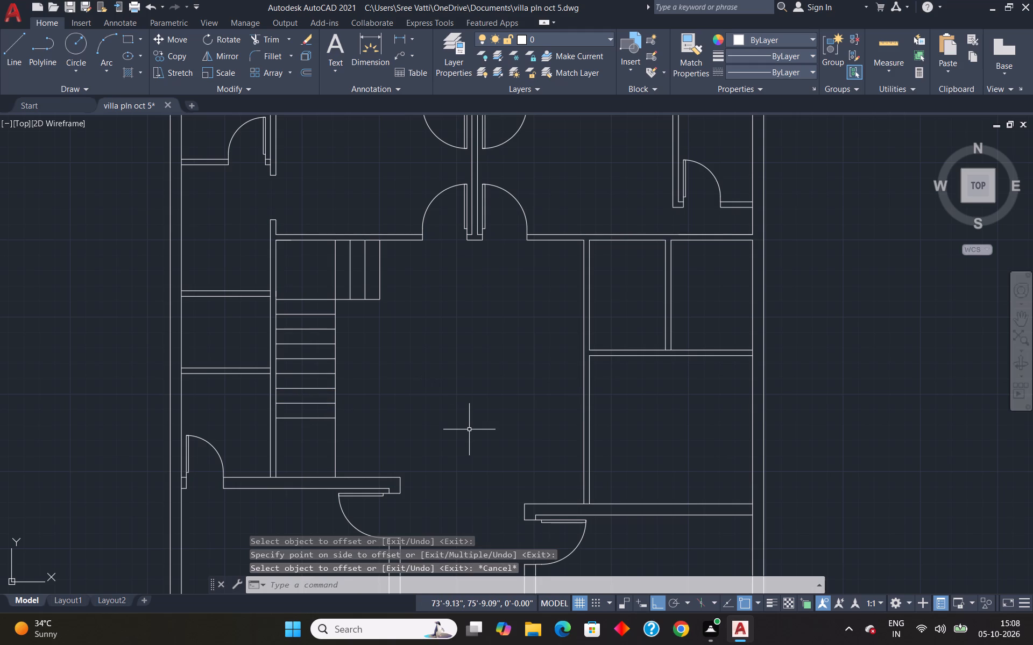
Offset the long vertical stair line 1' to the right.
key(o)
key(Return)
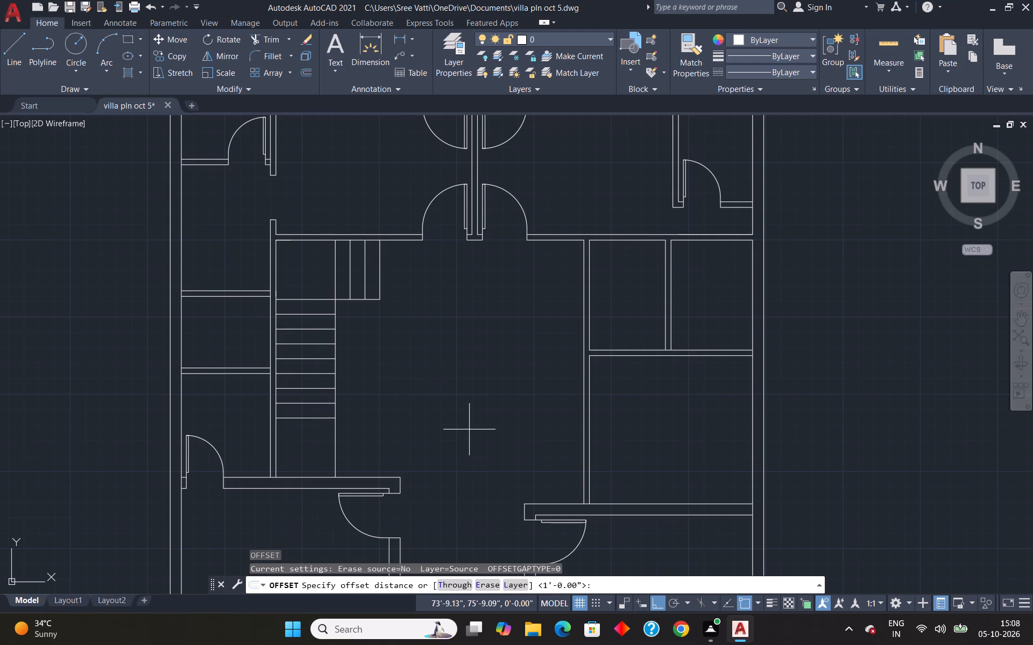
text(1')
key(Return)
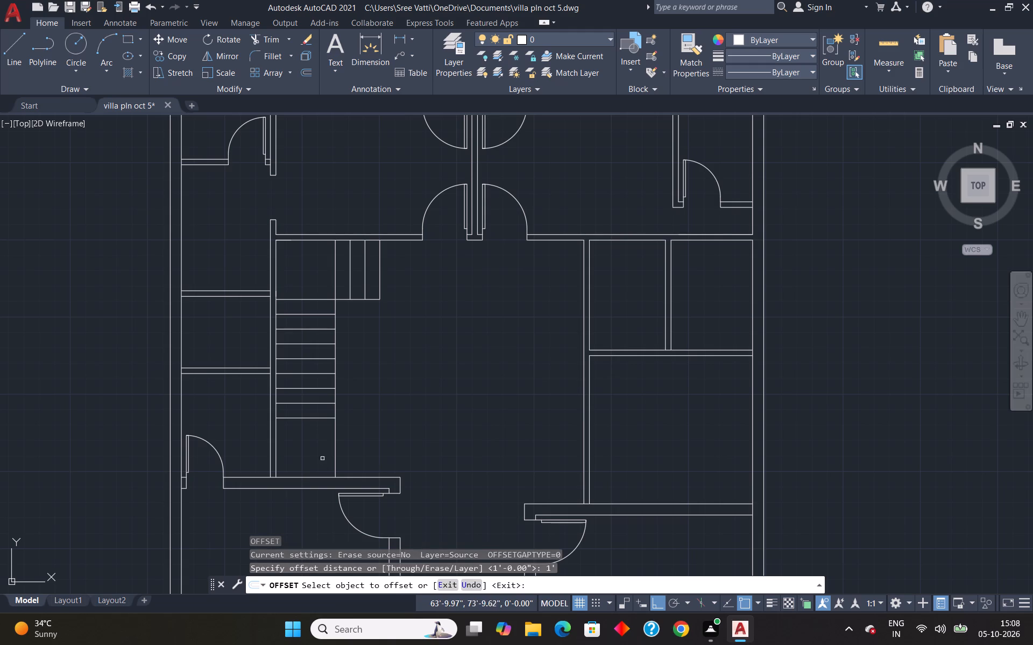
click(336, 452)
click(385, 462)
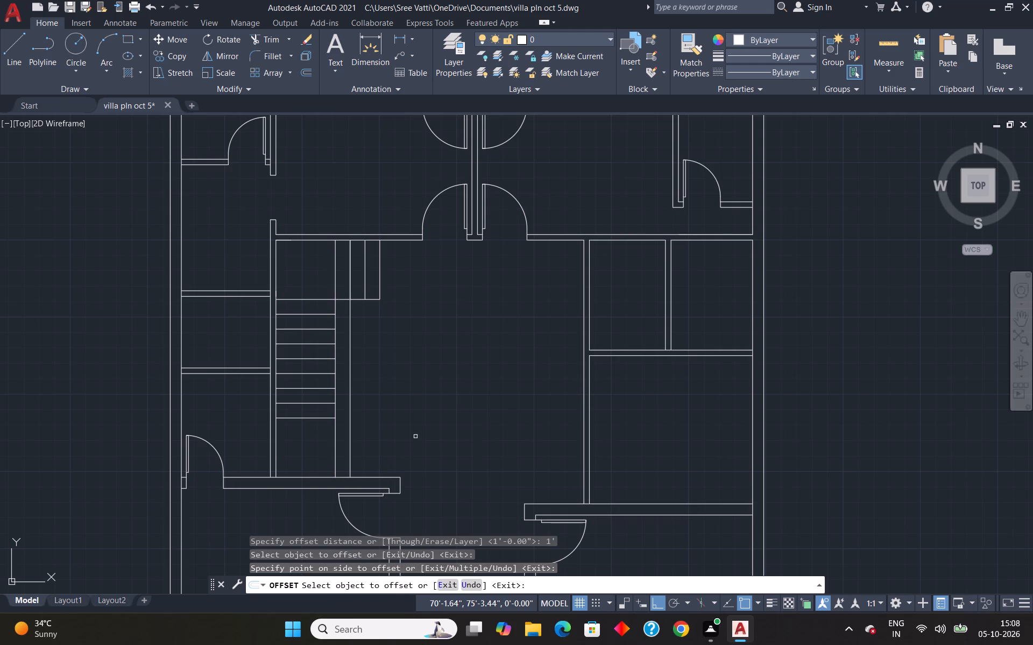
key(Escape)
Extend the lowest tread line right to the newly offset vertical line.
text(ex)
key(Return)
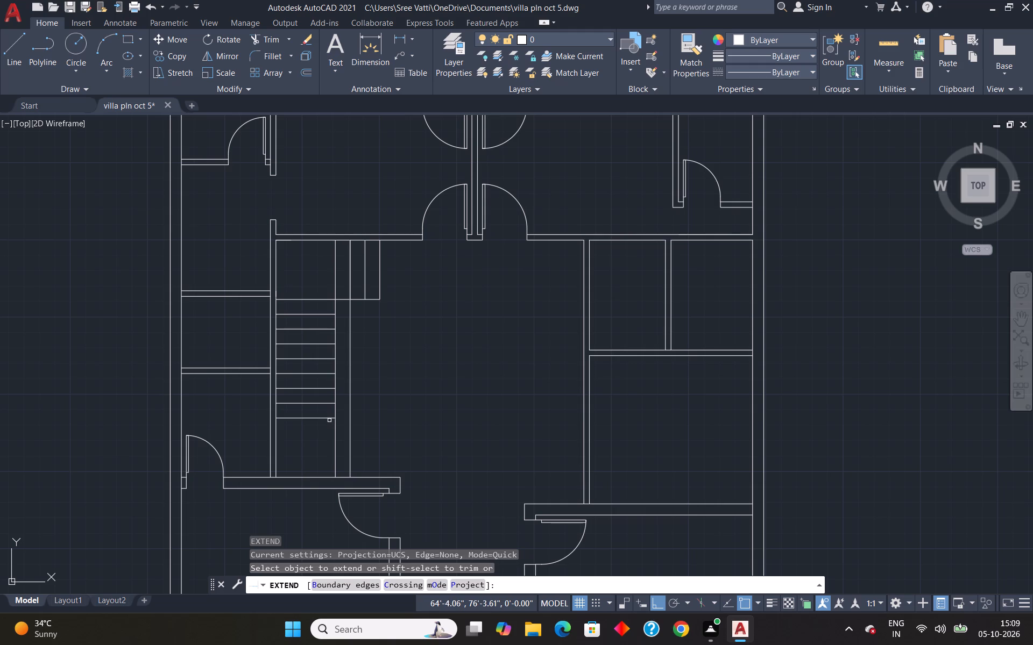
click(328, 420)
key(Escape)
Trim the newly offset vertical line between the lowest tread line and the upper stair flight.
text(tr)
key(Return)
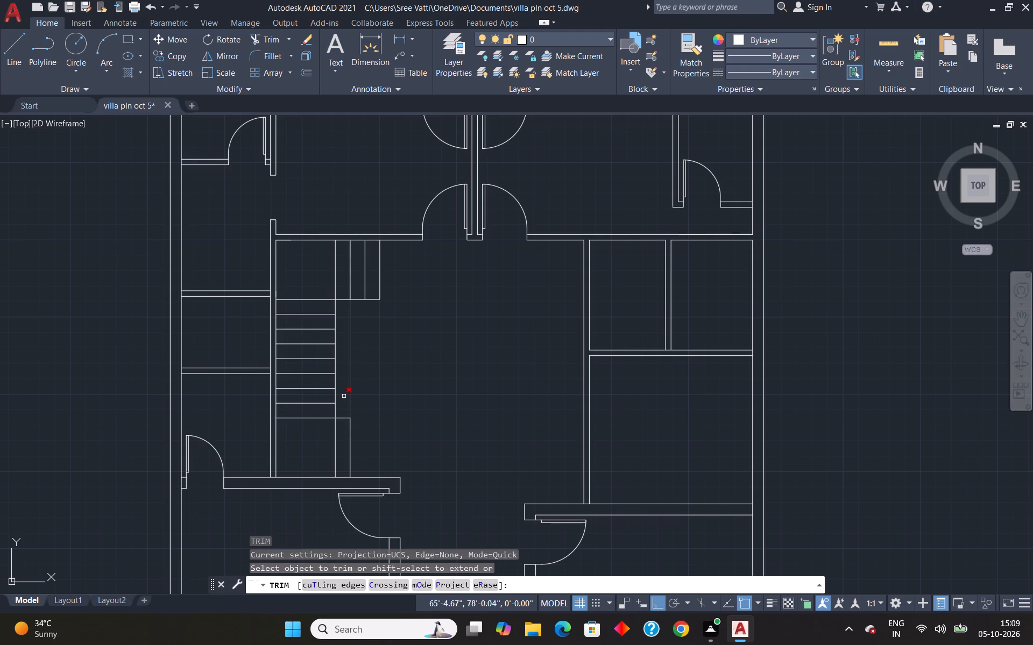
drag(343, 396, 371, 398)
key(Escape)
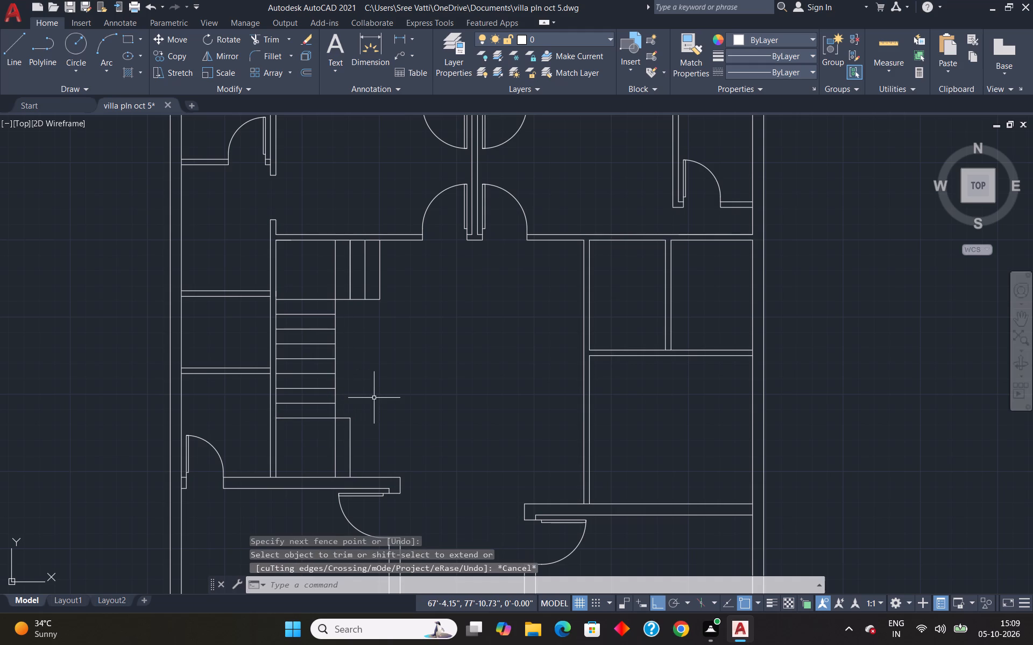
Offset the short vertical line of the lower stair flight to the right twice in succession at 1' spacing.
key(o)
key(Return)
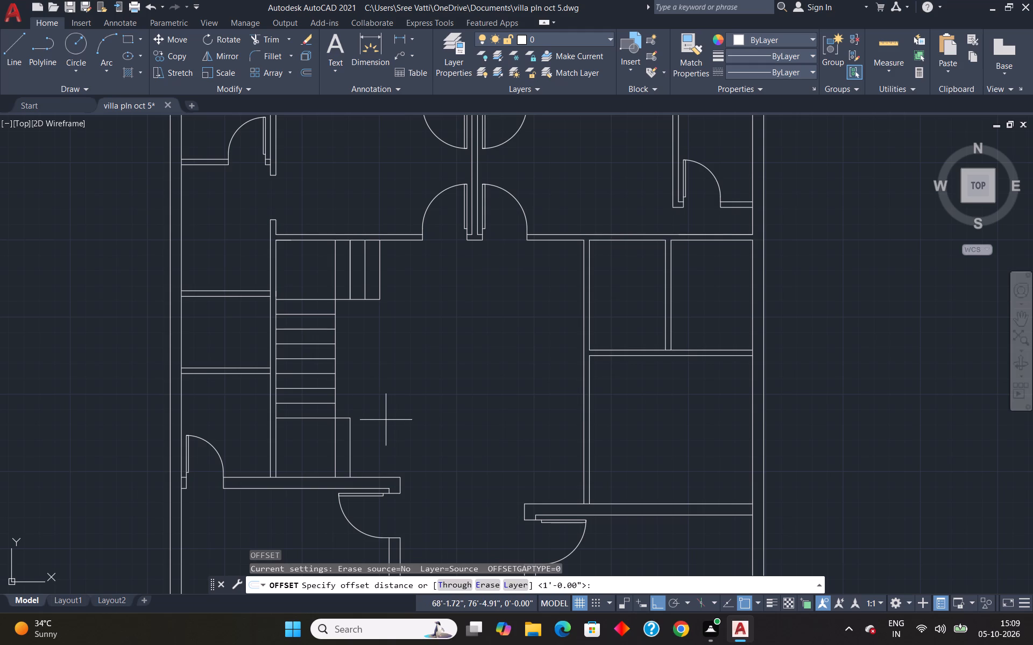
key(Return)
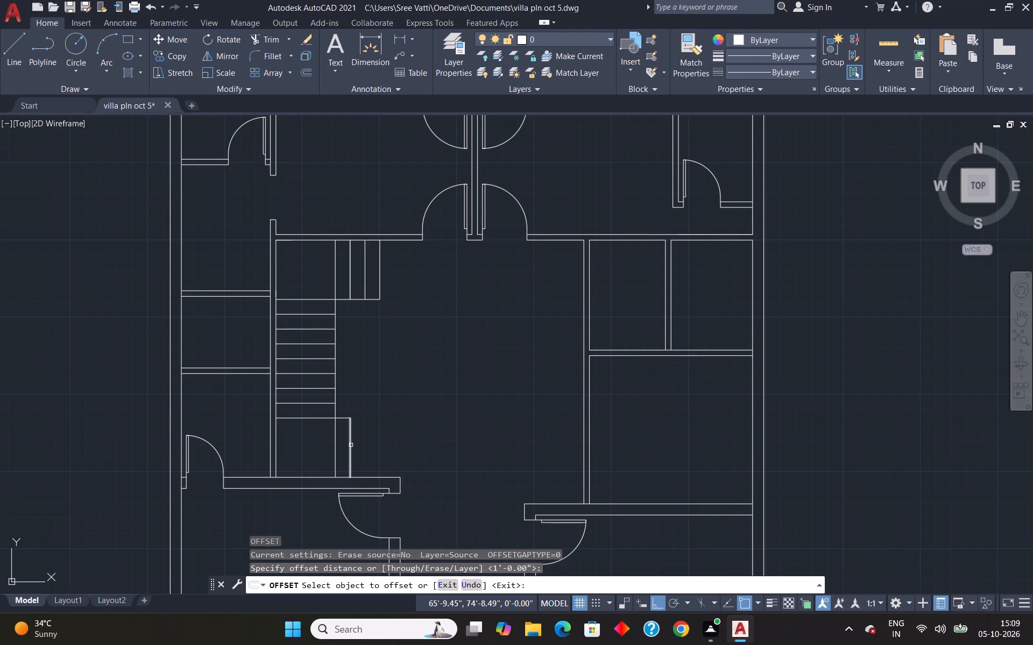
click(351, 445)
click(374, 460)
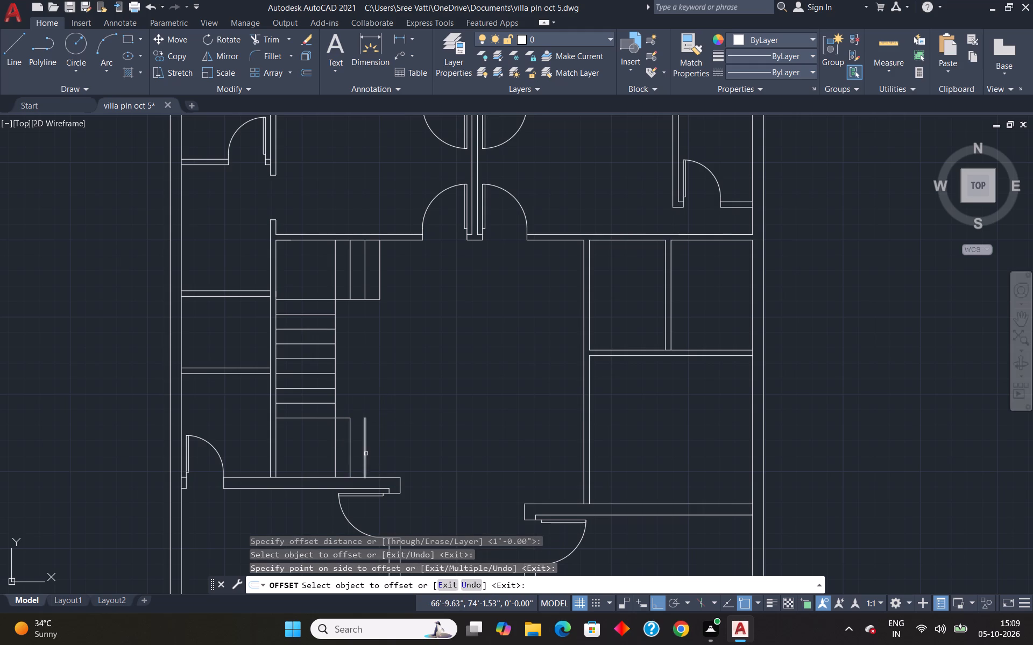
click(366, 454)
click(388, 463)
key(Escape)
Extend the top line of the lower stair flight right to the outermost newly offset vertical line.
key(e)
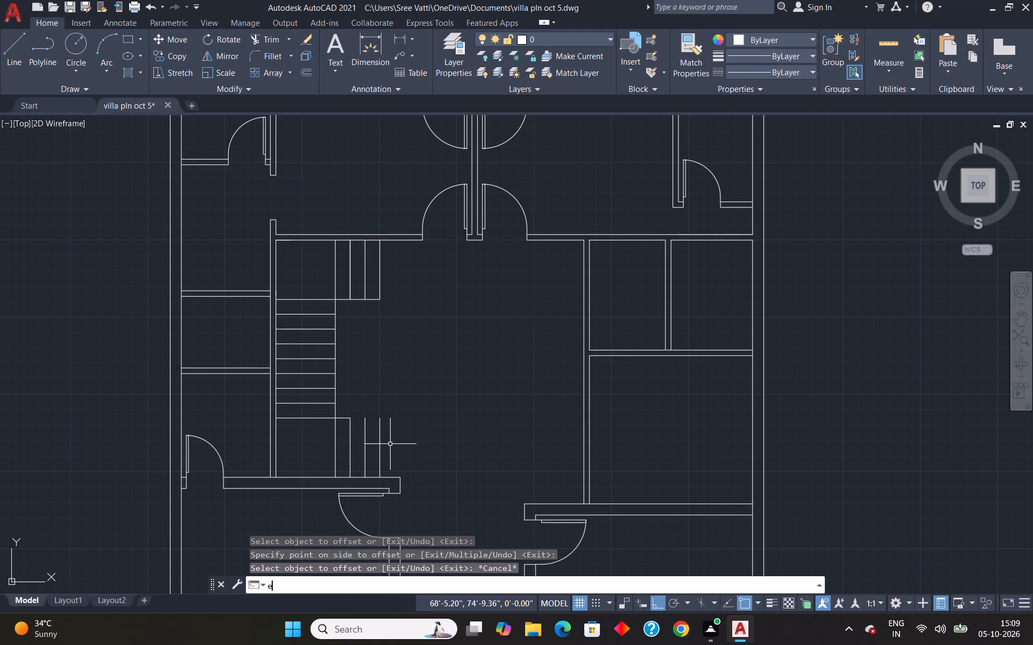
key(x)
key(Return)
click(343, 419)
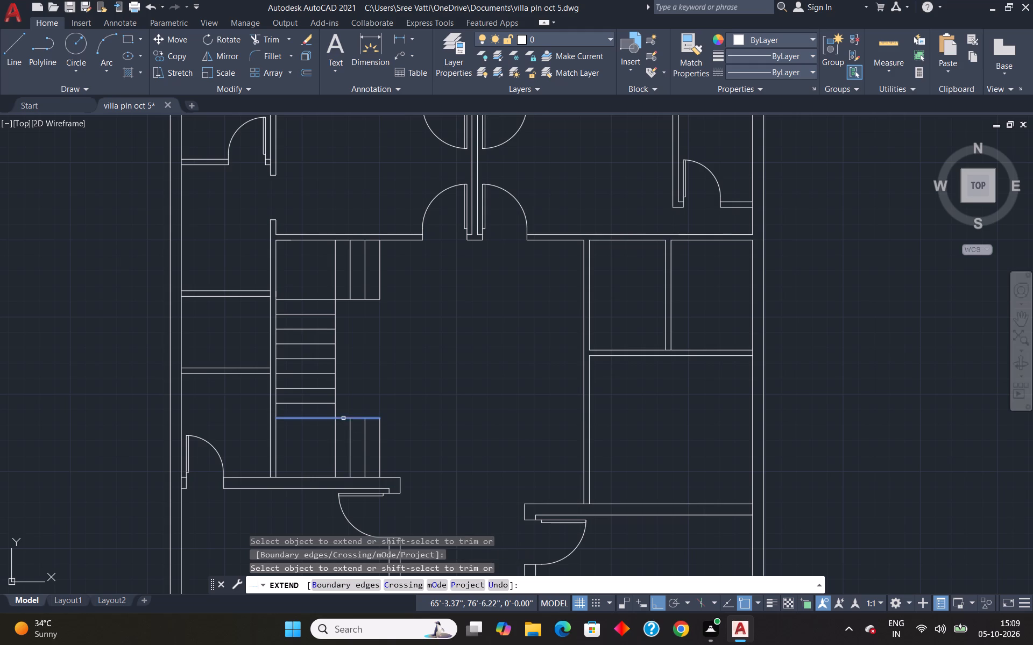
click(349, 417)
key(Escape)
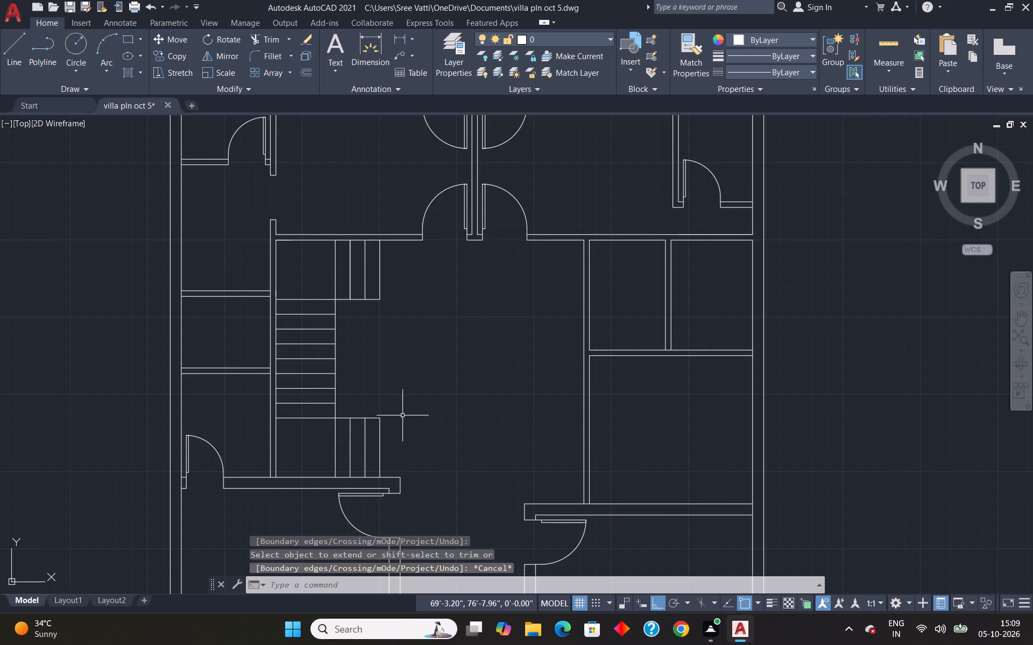
Move the dining table block horizontally about 251' left, close to the villa plan.
scroll(447, 311, down, 4)
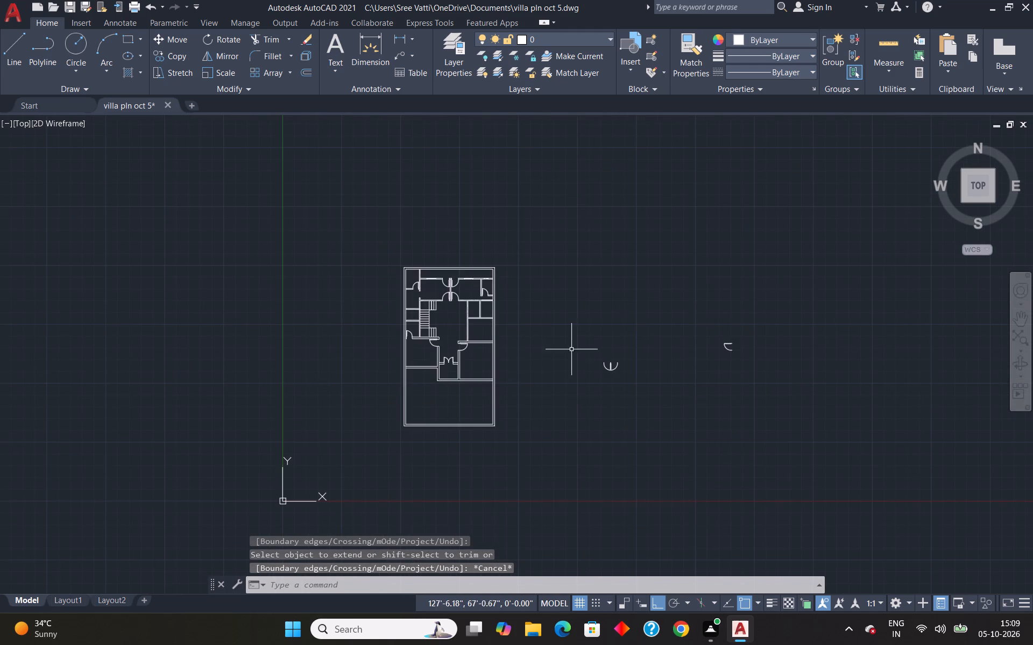
scroll(581, 347, down, 3)
scroll(677, 370, up, 3)
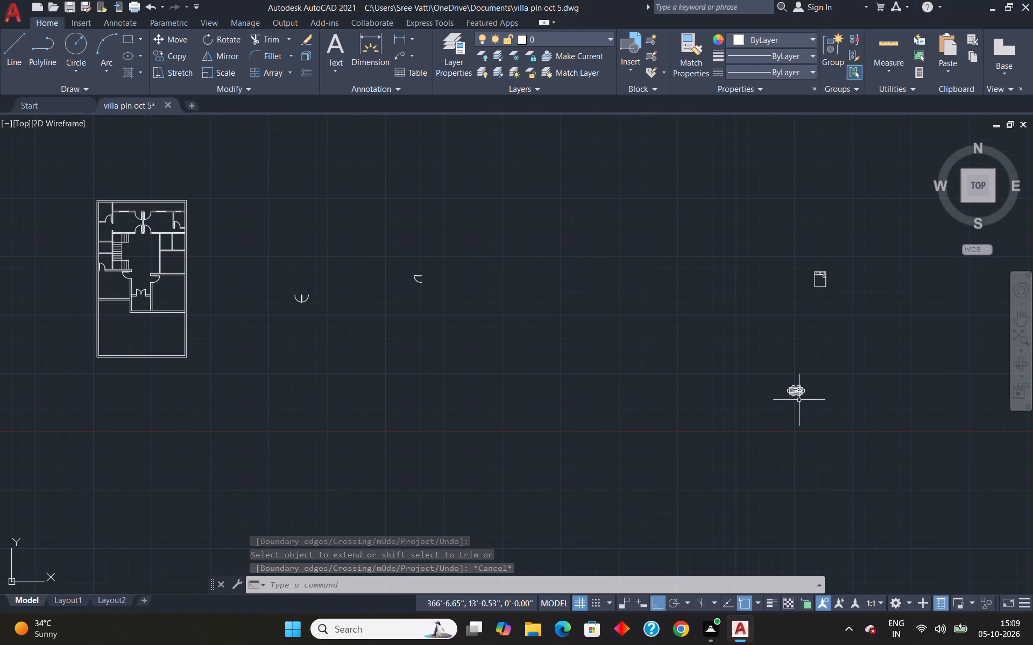
click(805, 391)
key(m)
key(Return)
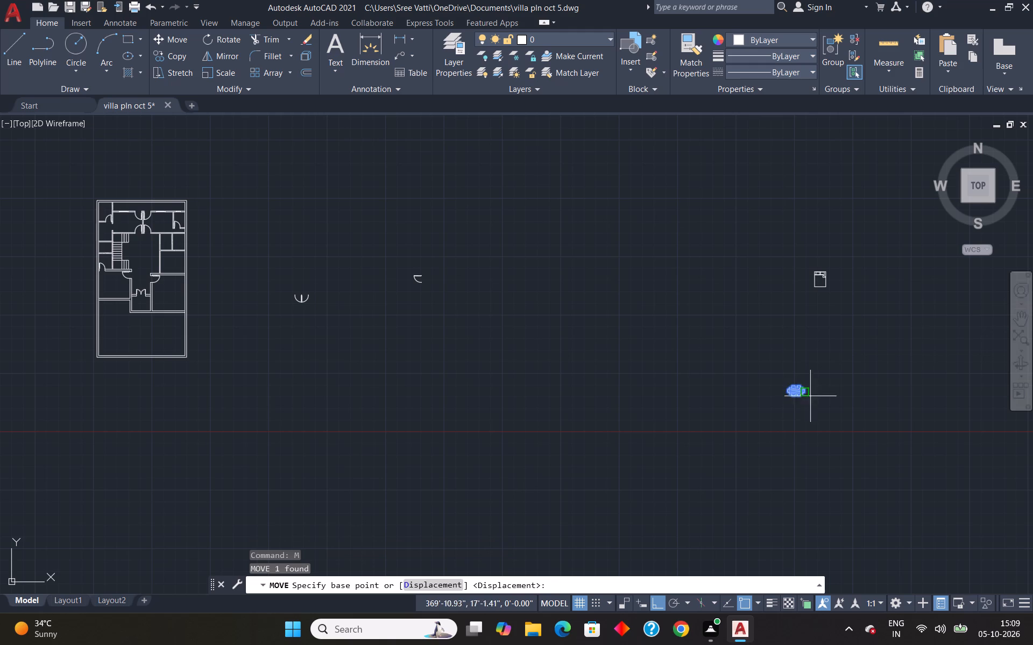
drag(802, 391, 235, 370)
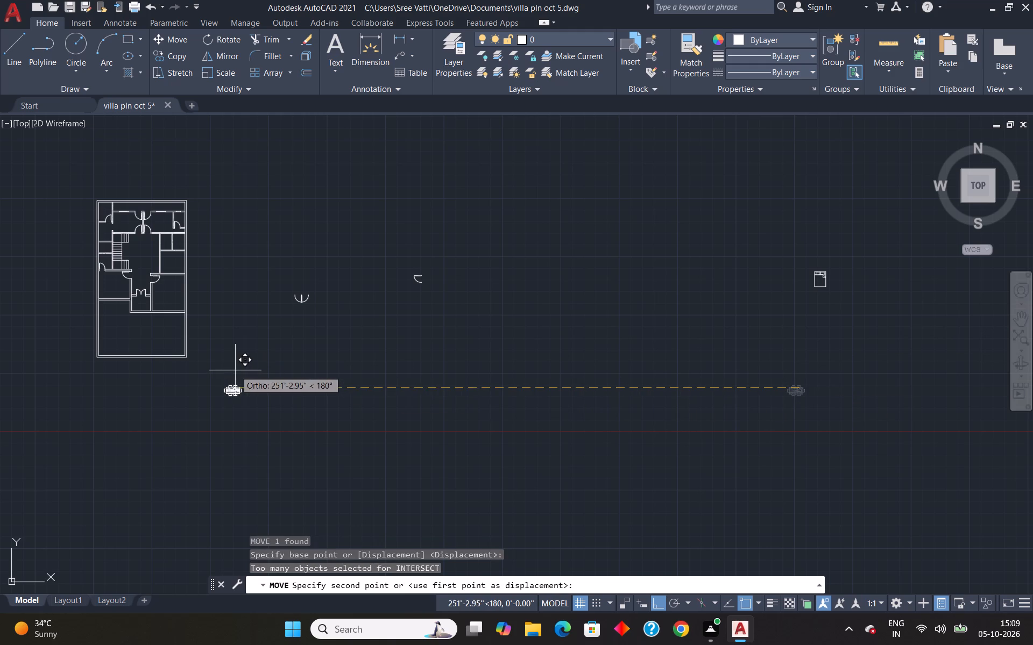
click(235, 370)
Rotate the dining table block 90° so its long side runs vertically.
click(232, 393)
text(ro)
key(Return)
scroll(243, 396, up, 5)
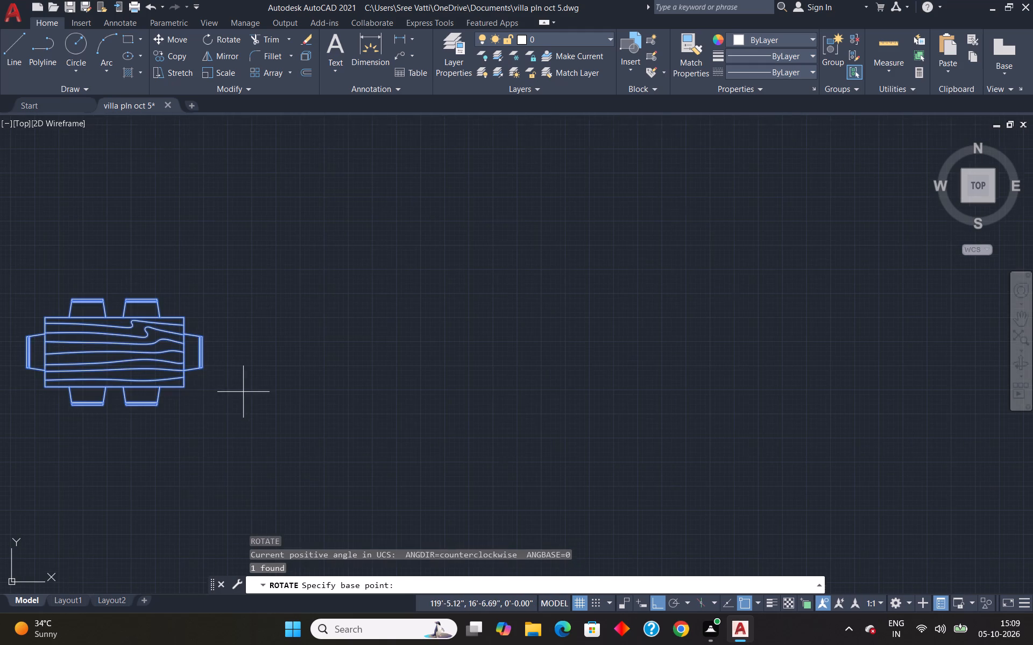
click(200, 348)
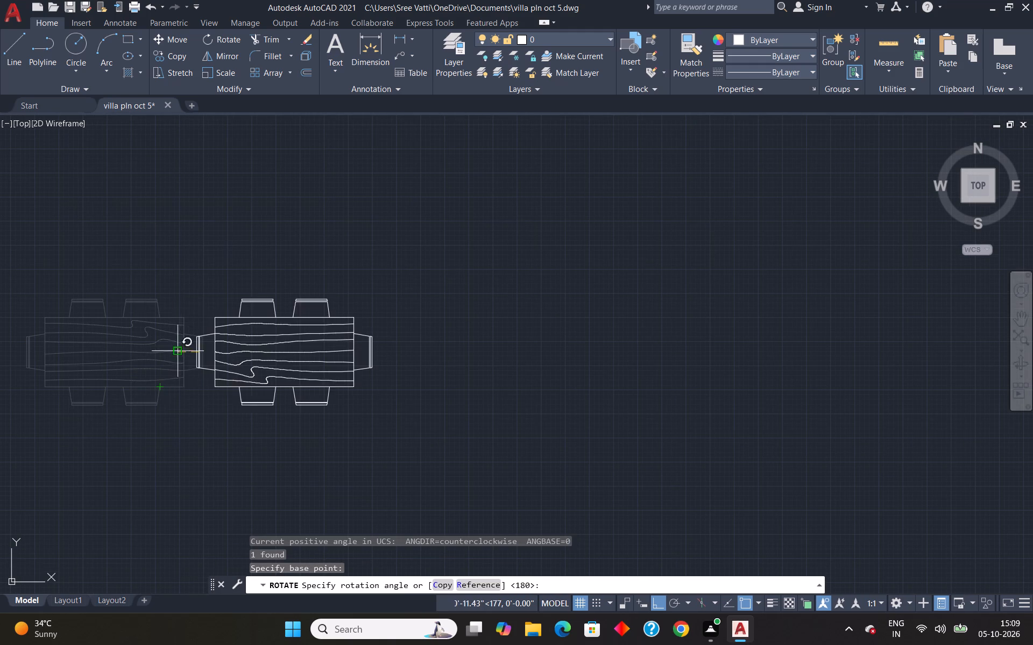
click(174, 257)
Move the rotated dining table block into the central hall beside the staircase, with Ortho off.
click(175, 449)
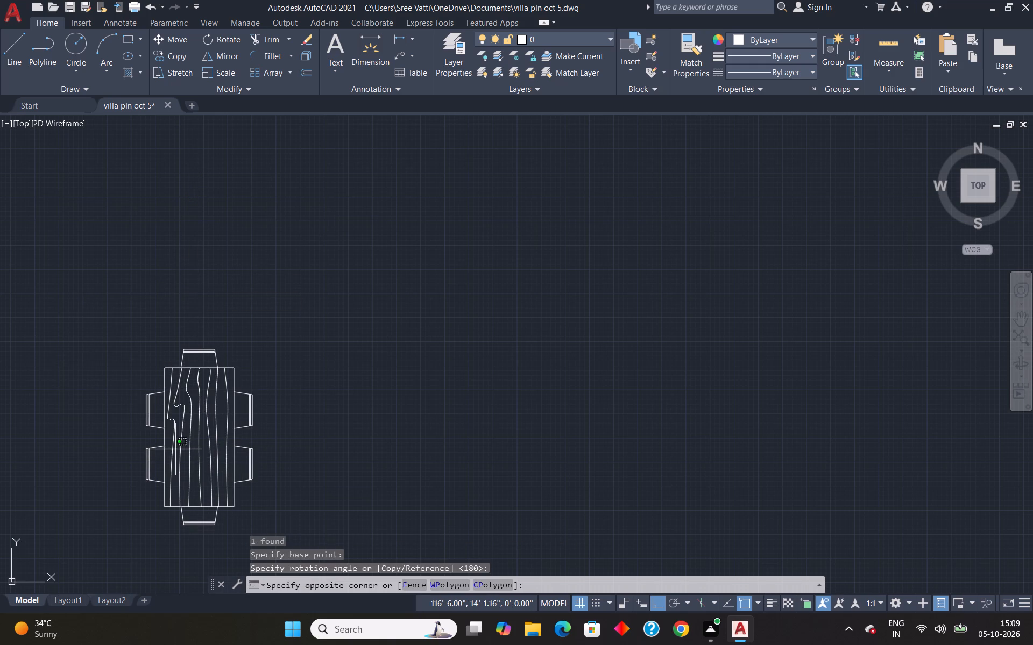
click(194, 472)
click(220, 454)
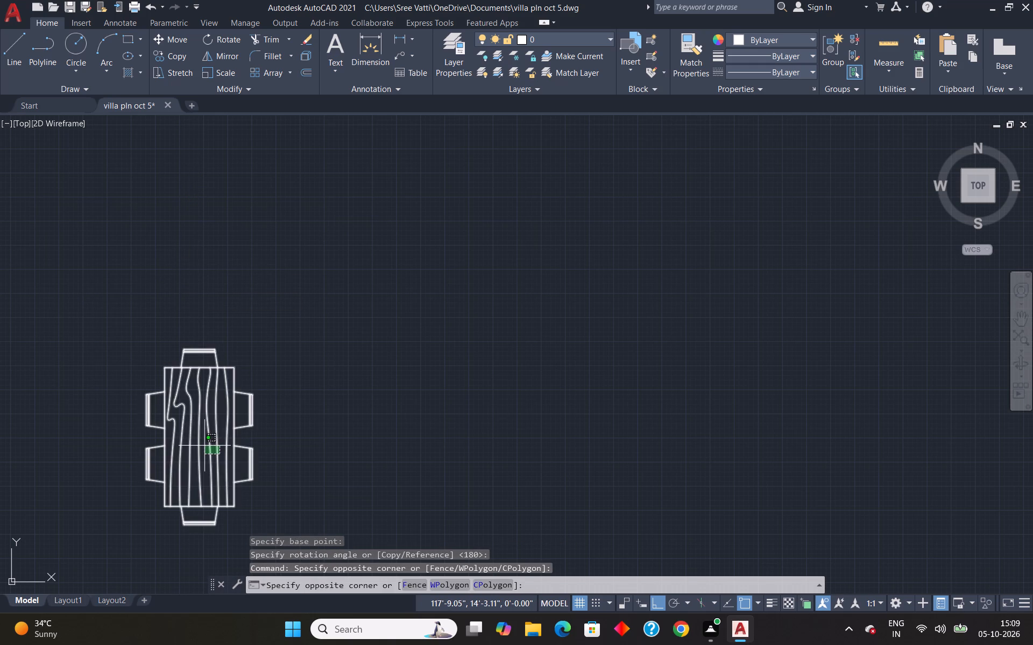
click(204, 446)
key(m)
key(Return)
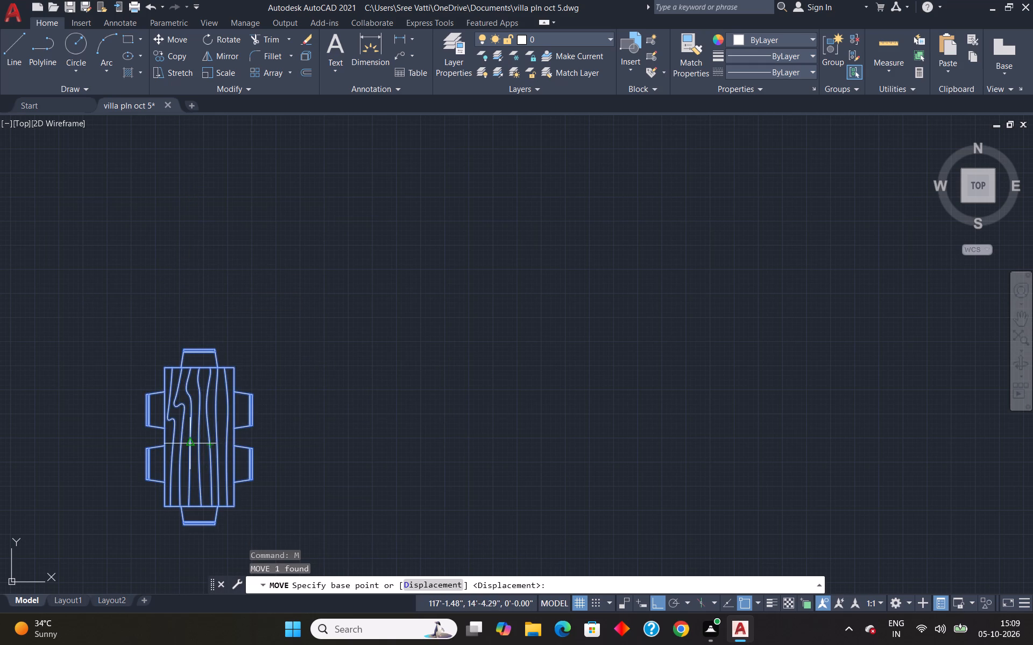
click(201, 438)
scroll(153, 361, down, 6)
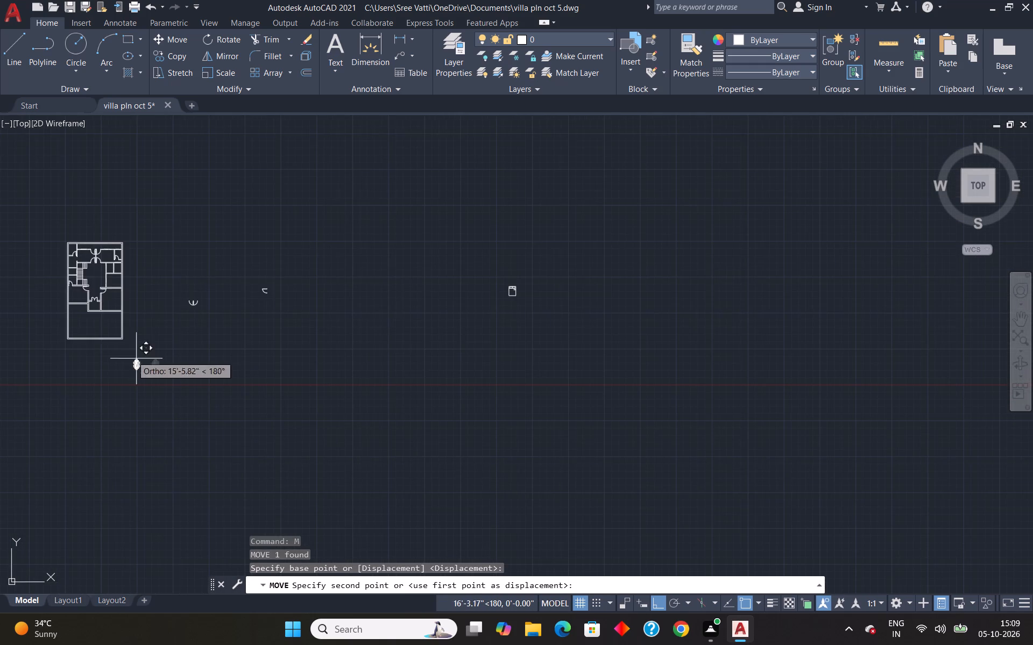
scroll(84, 282, up, 5)
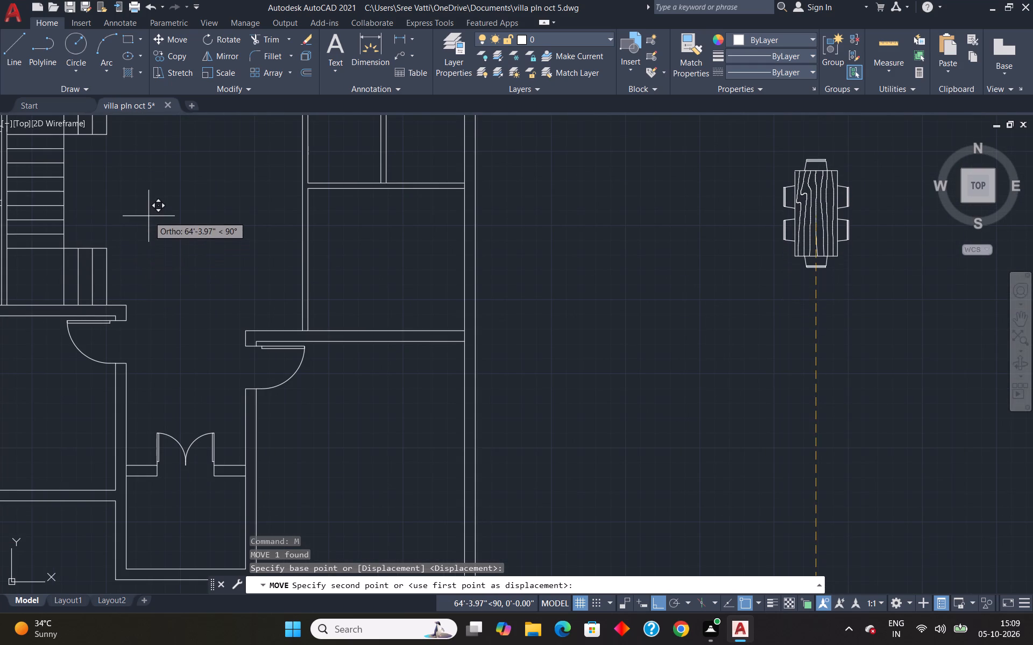
key(F8)
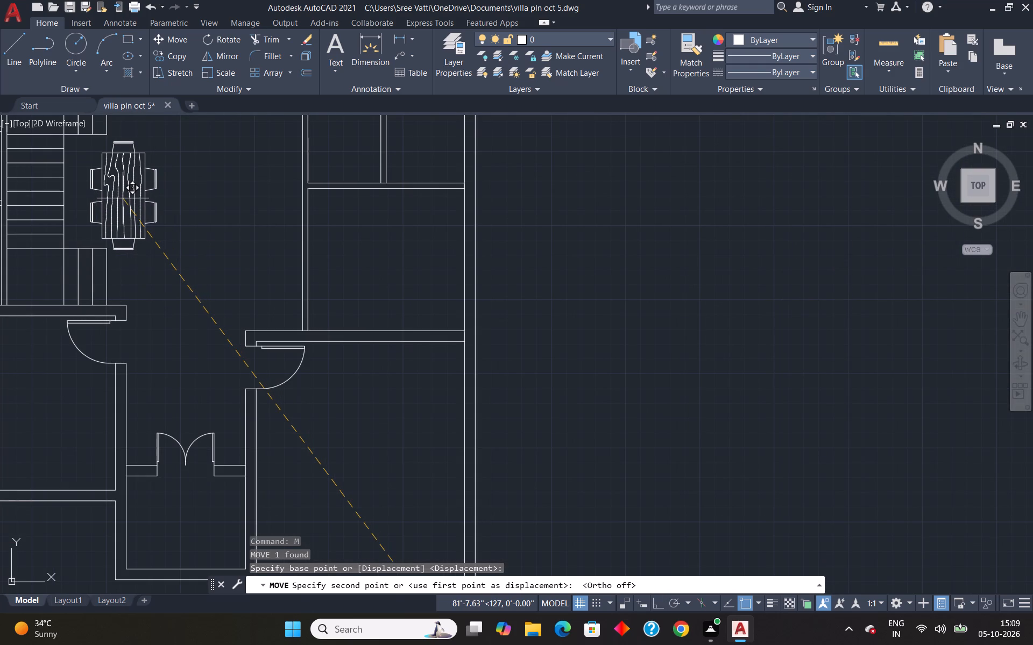
click(121, 196)
Rotate the queen bed block to 270° about the middle of its headboard, with Ortho on.
scroll(161, 203, down, 4)
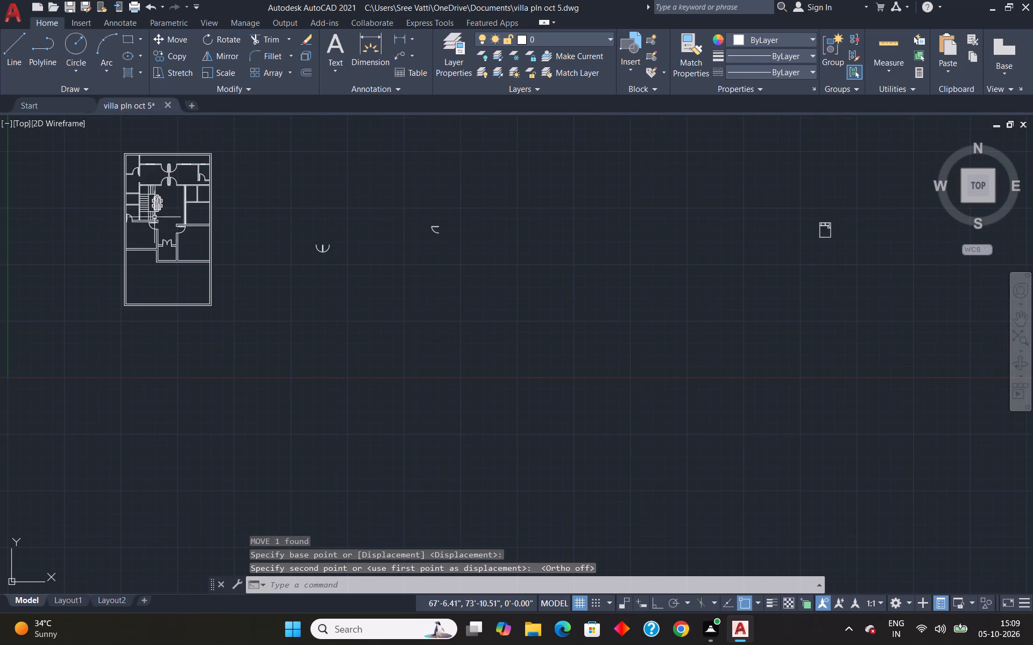
scroll(146, 208, up, 4)
scroll(250, 209, down, 4)
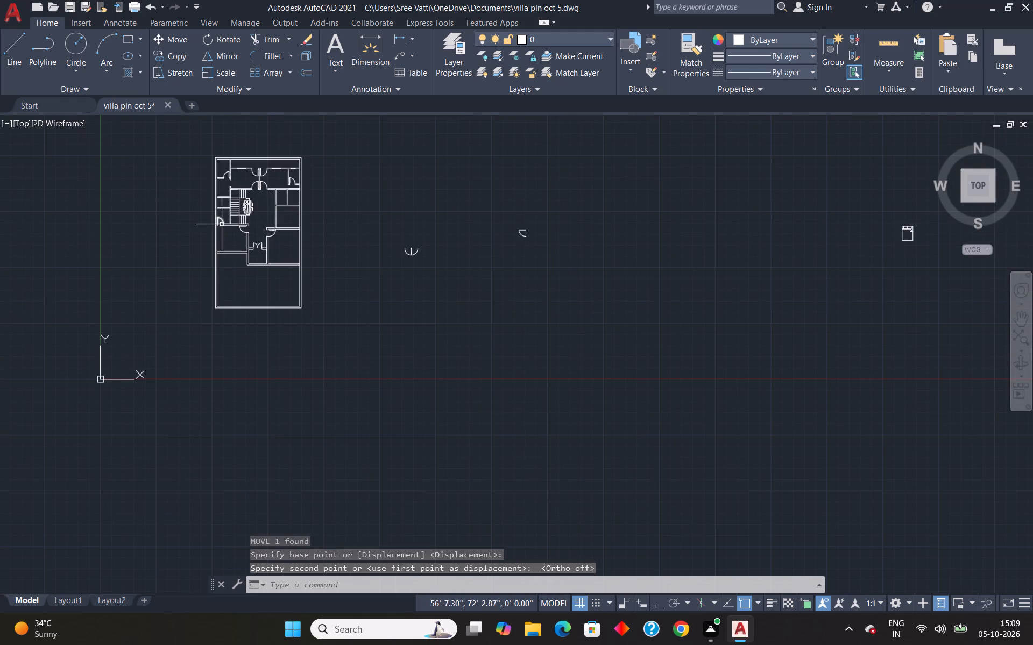
scroll(918, 224, up, 4)
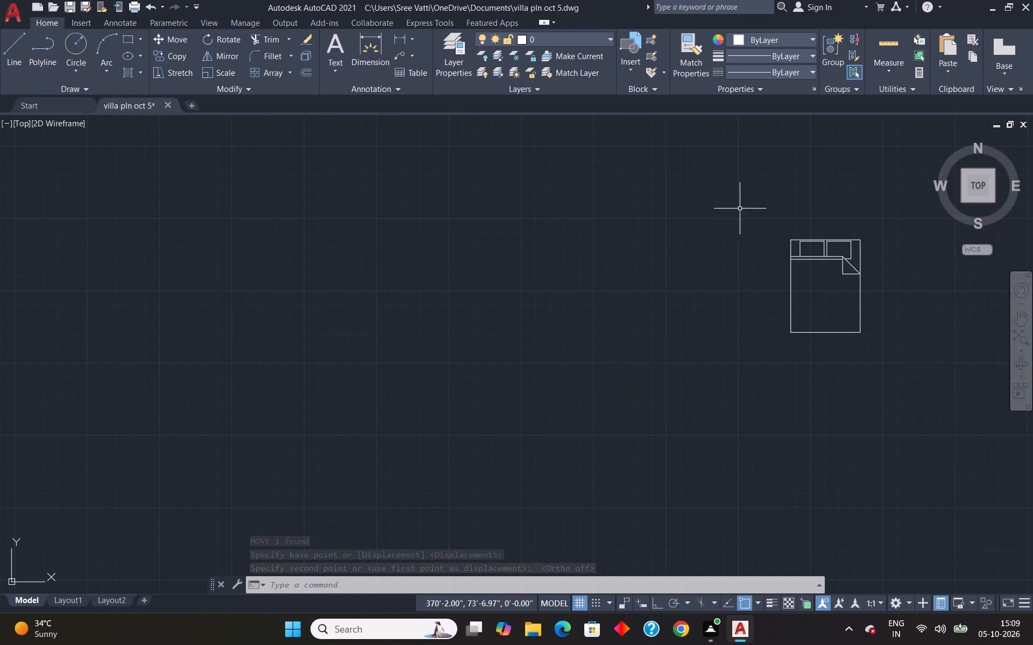
click(861, 295)
text(ro)
key(Return)
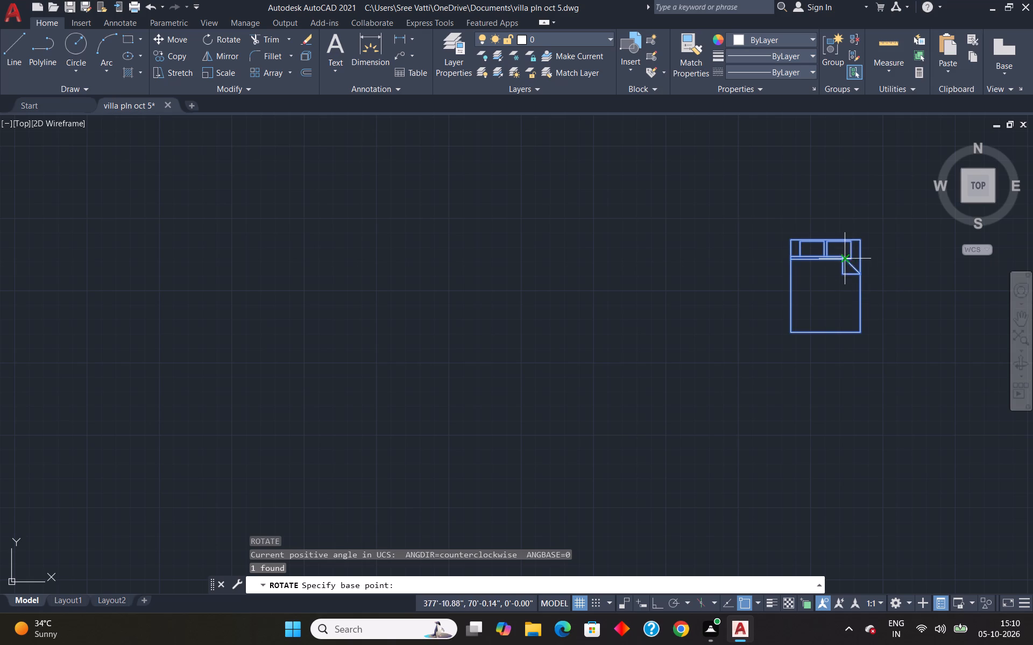
click(825, 238)
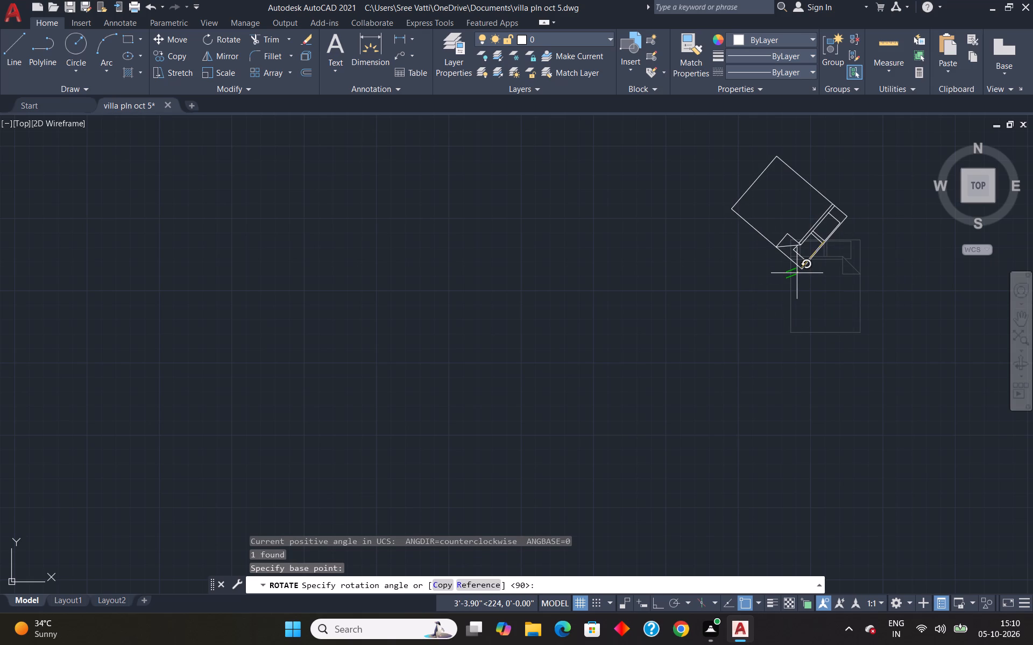
key(F8)
click(805, 278)
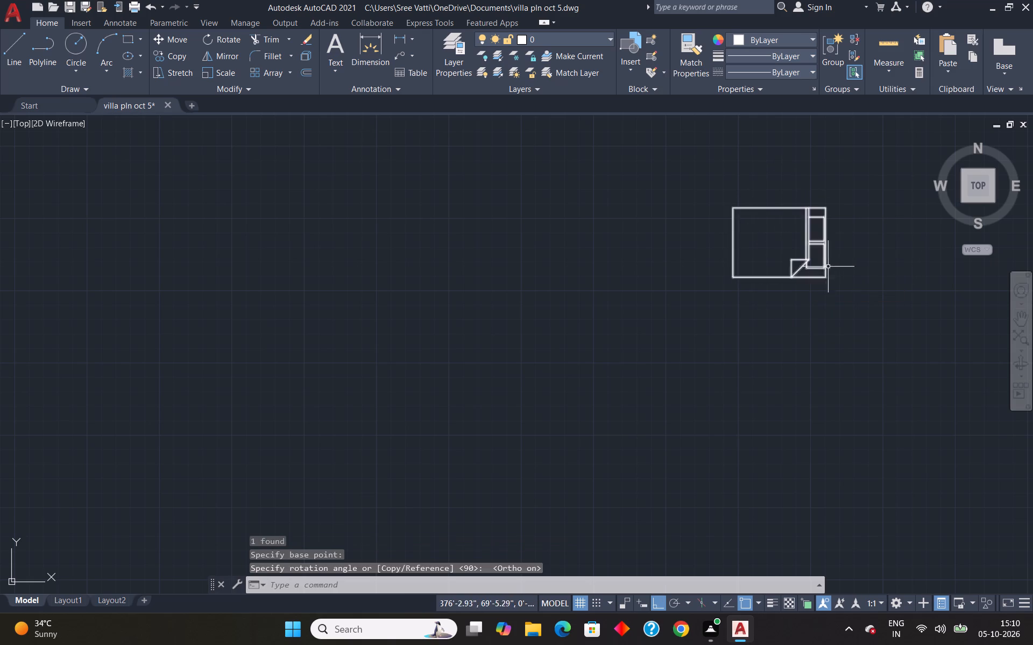
Copy the rotated queen bed by its headboard midpoint into the upper-right bedroom, against the bathroom wall, with Ortho off.
click(826, 255)
text(co)
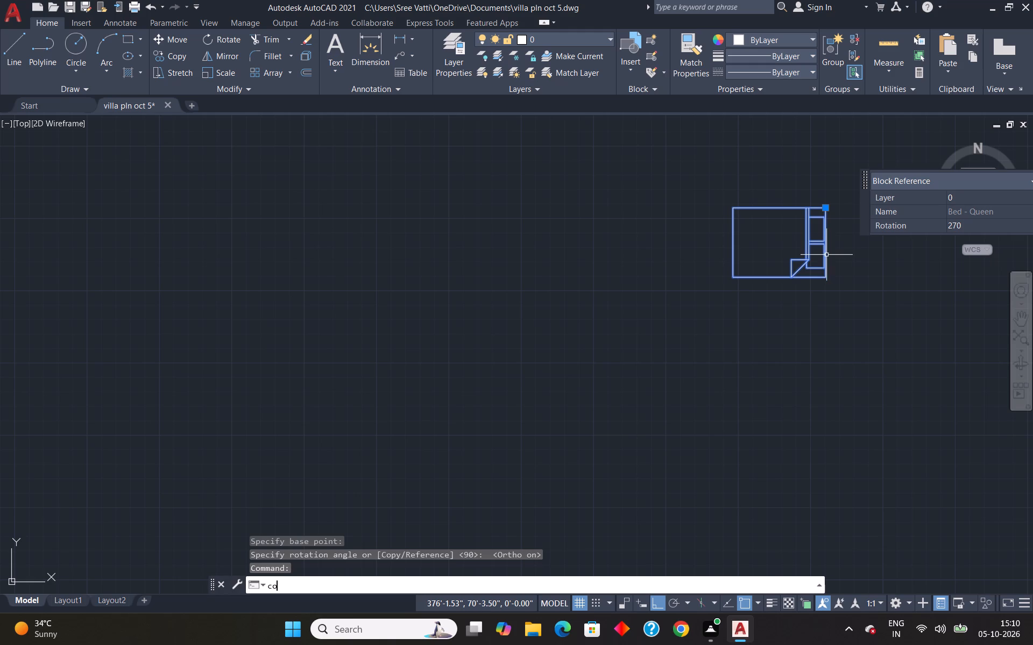
key(Return)
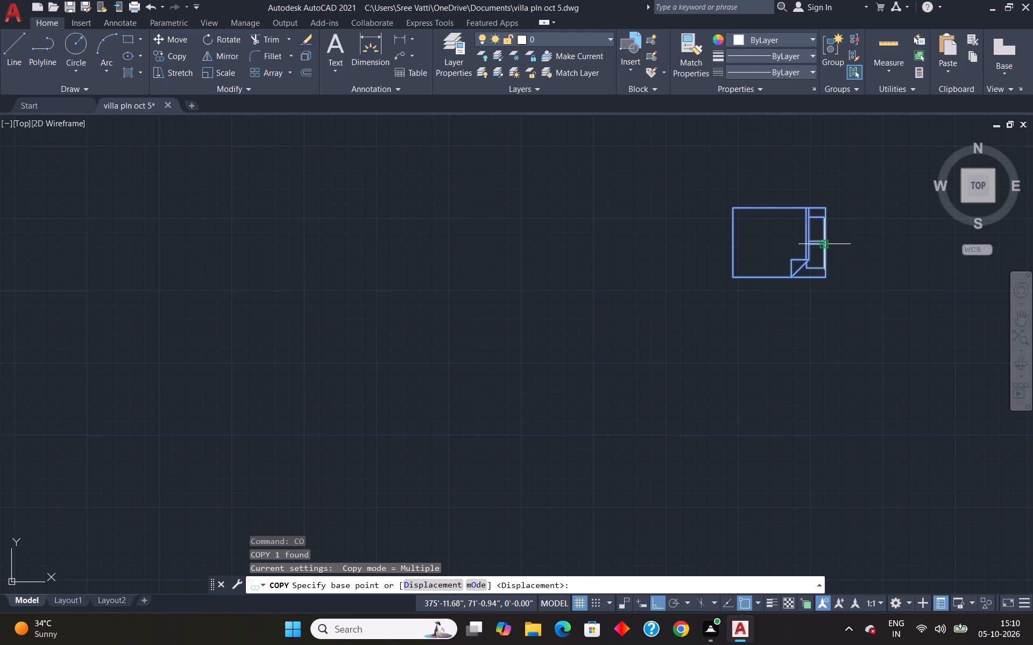
click(823, 246)
scroll(804, 240, down, 6)
scroll(556, 229, up, 2)
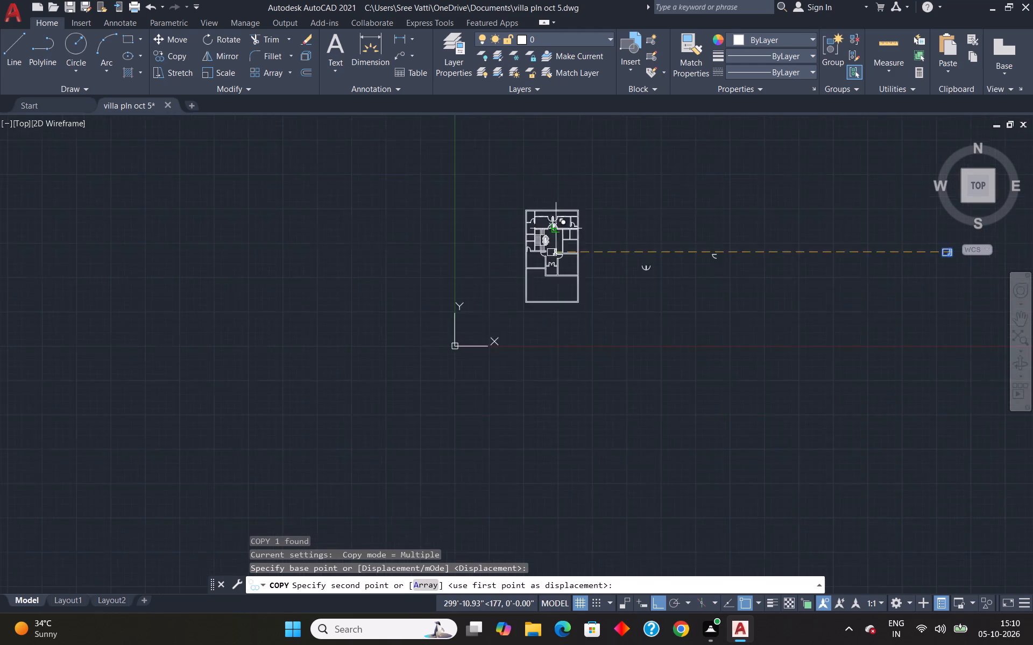
scroll(558, 229, up, 3)
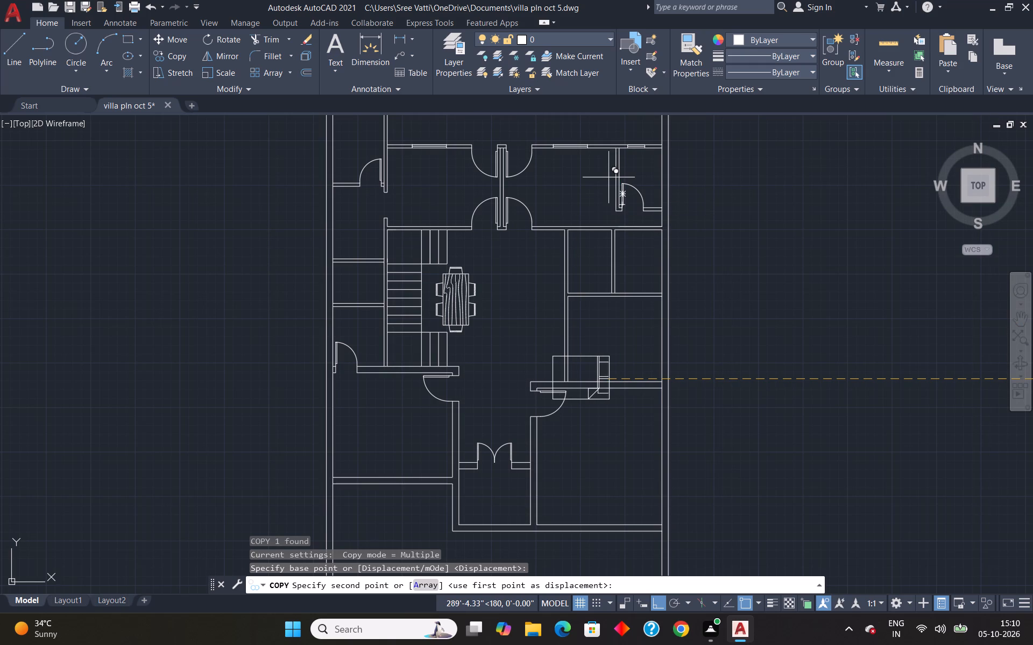
click(606, 177)
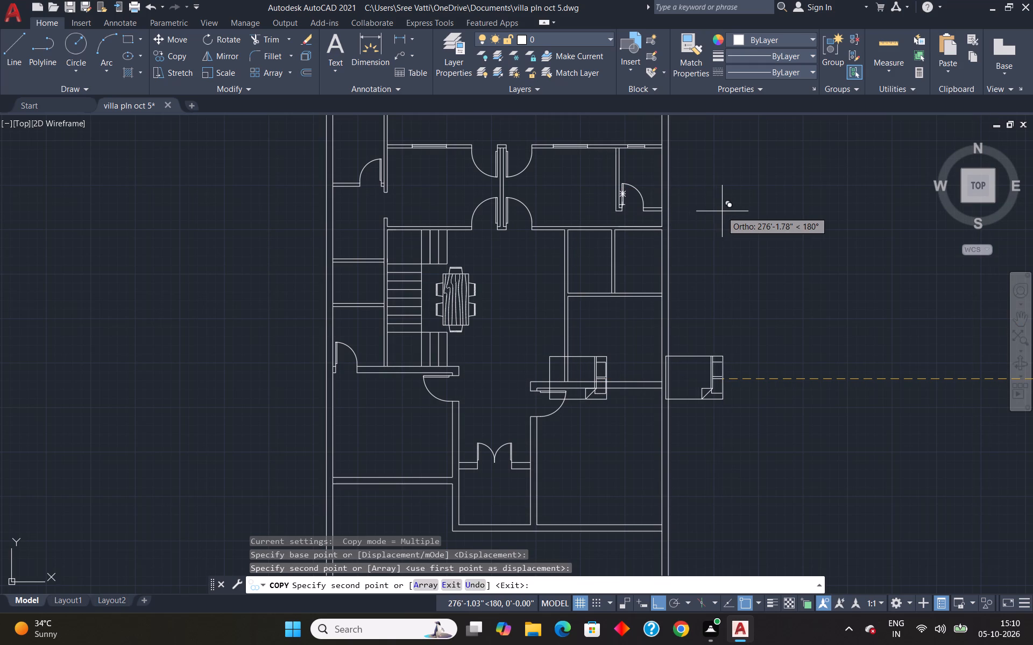
key(F8)
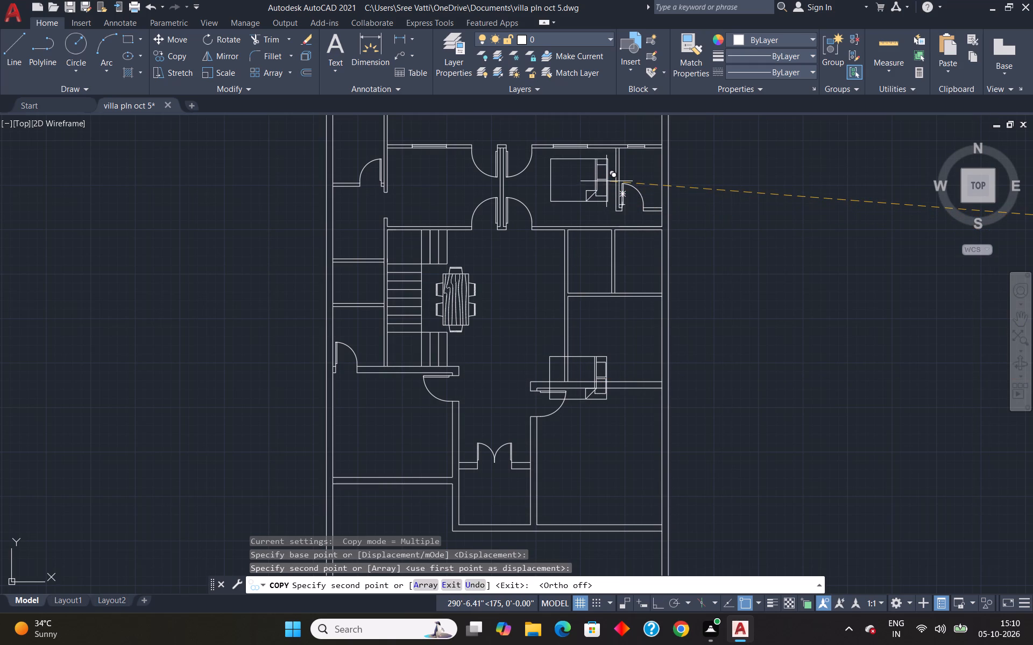
click(611, 180)
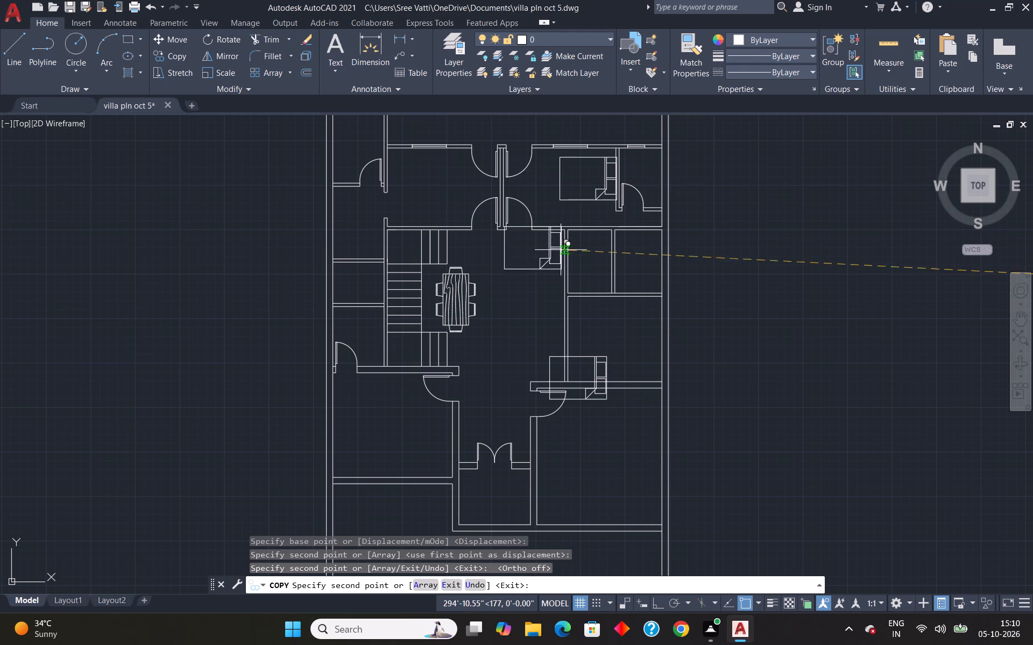
key(Escape)
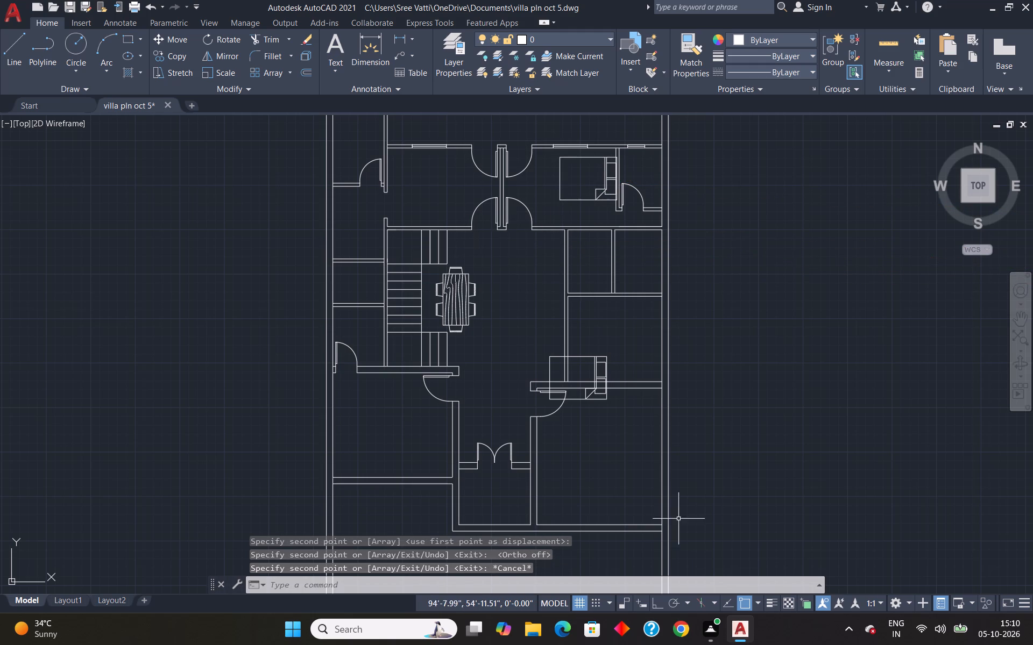
Delete the stray queen bed copy overlapping the walls and door of the lower-right rooms.
click(601, 399)
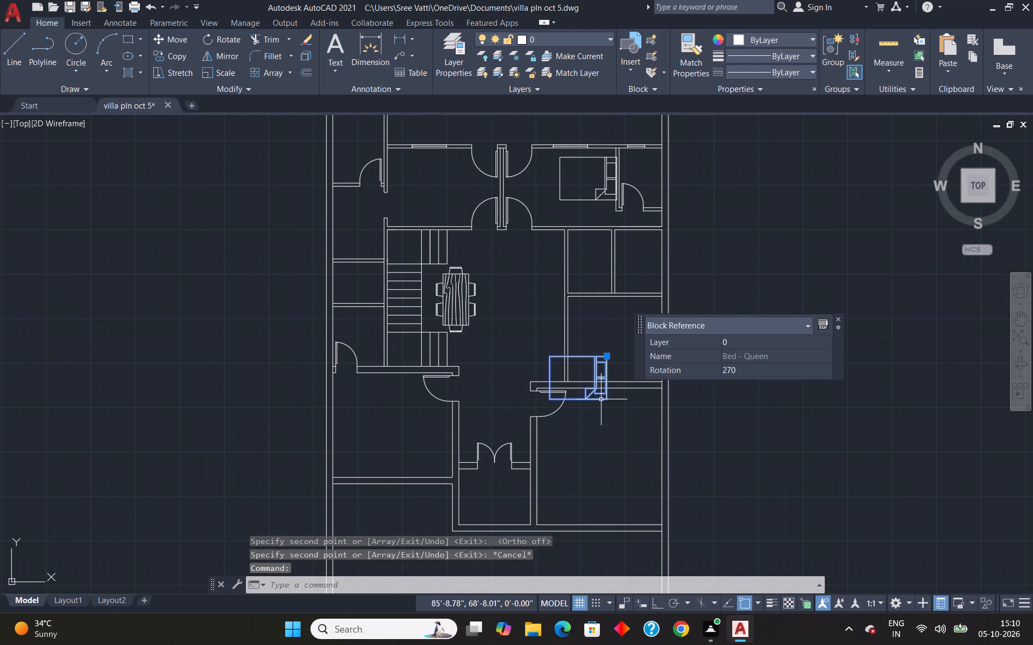
key(Delete)
Move the queen bed in the upper-right bedroom slightly left, clear of the bathroom wall, using its lower-left corner as base point.
scroll(614, 198, up, 4)
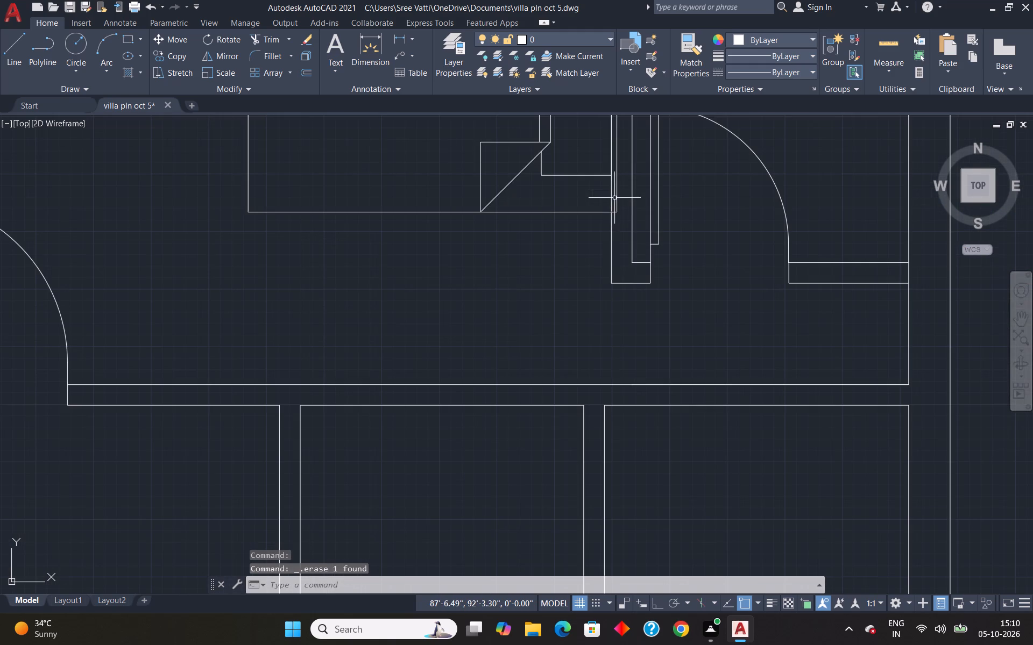
click(575, 212)
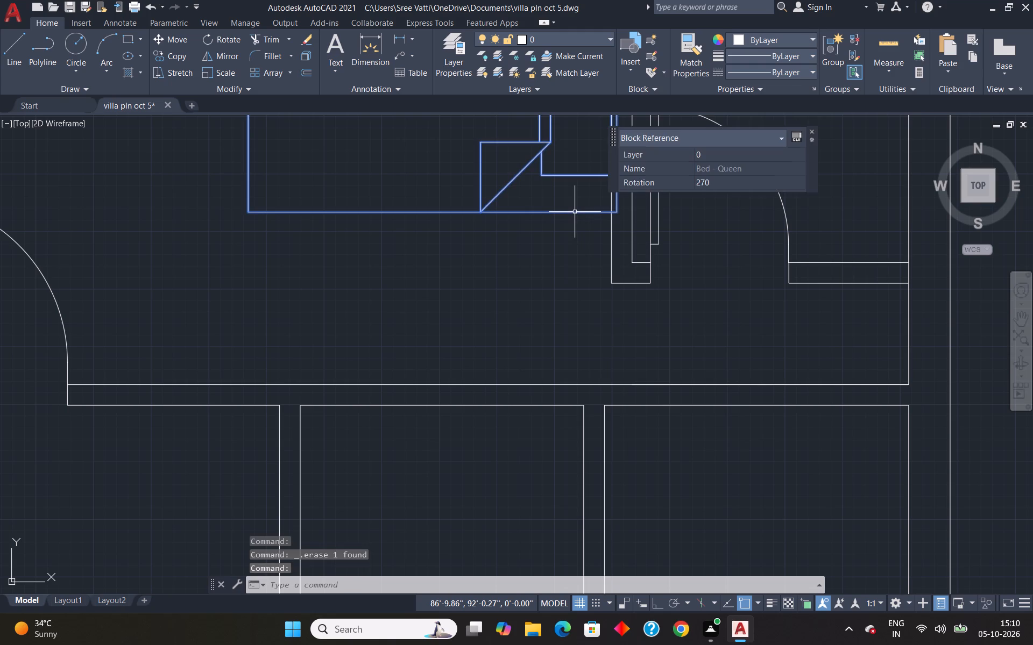
key(m)
key(Return)
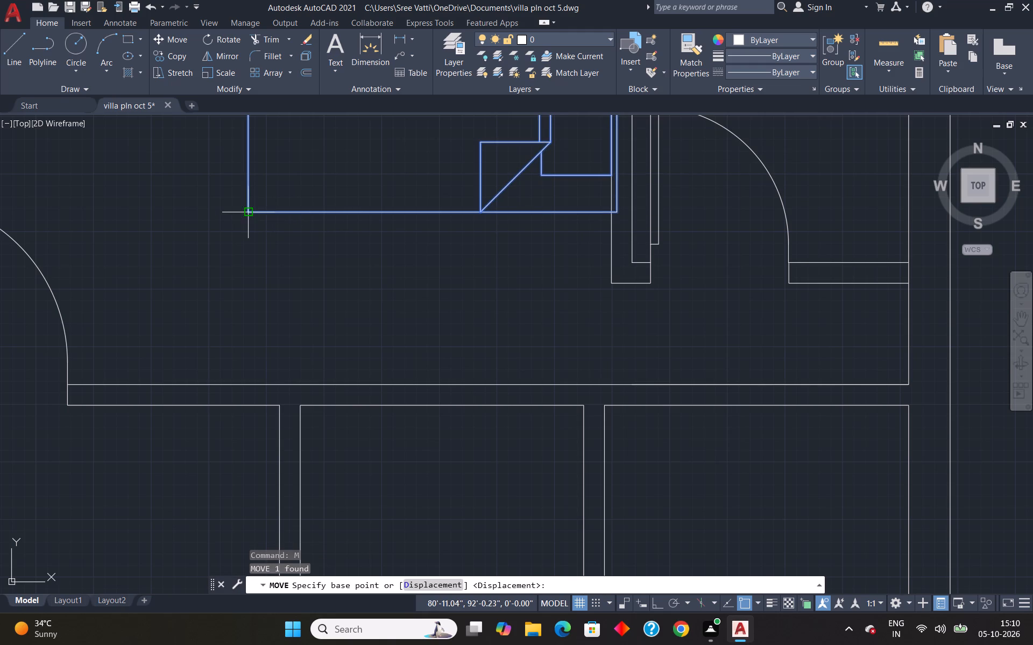
click(247, 209)
click(231, 206)
Rotate the spare queen bed block outside the plan to 90° about its headboard midpoint, with Ortho on.
scroll(244, 209, down, 5)
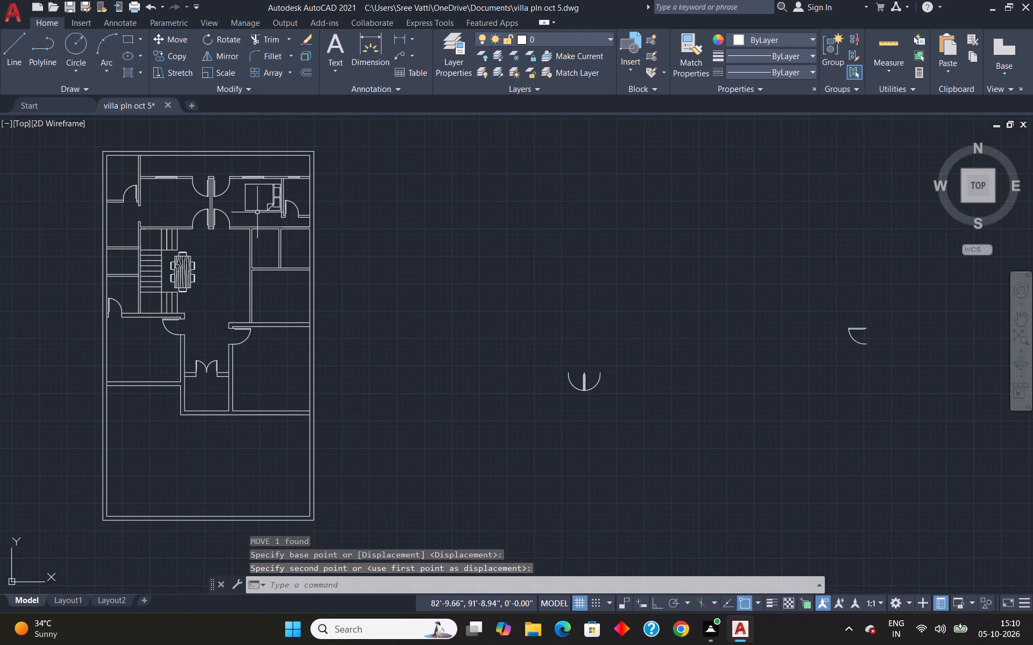
scroll(405, 256, down, 5)
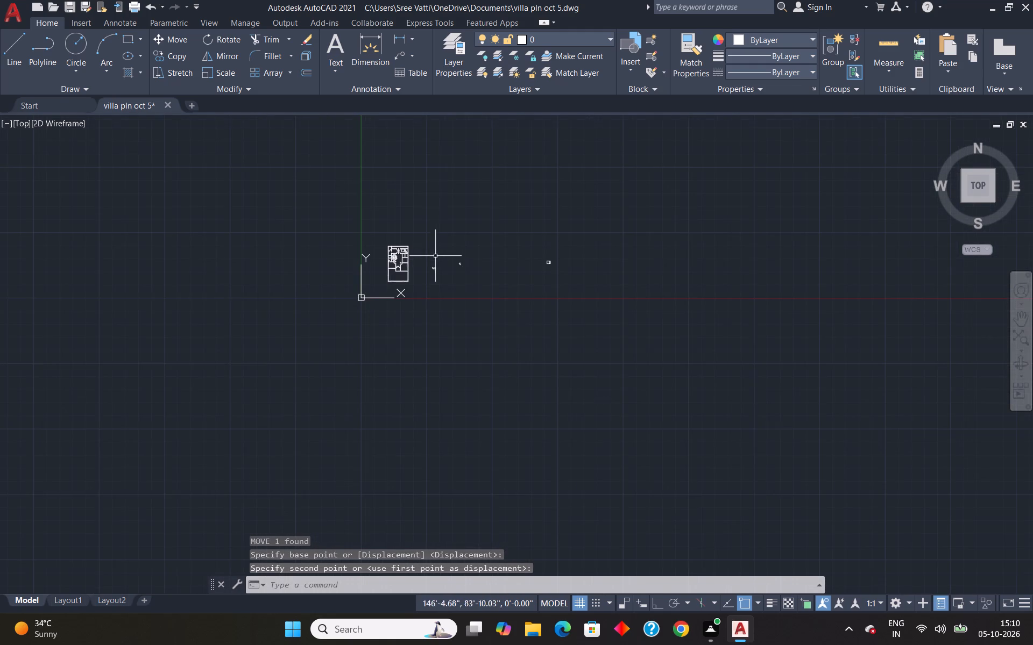
scroll(526, 265, up, 4)
drag(615, 231, 663, 235)
click(663, 296)
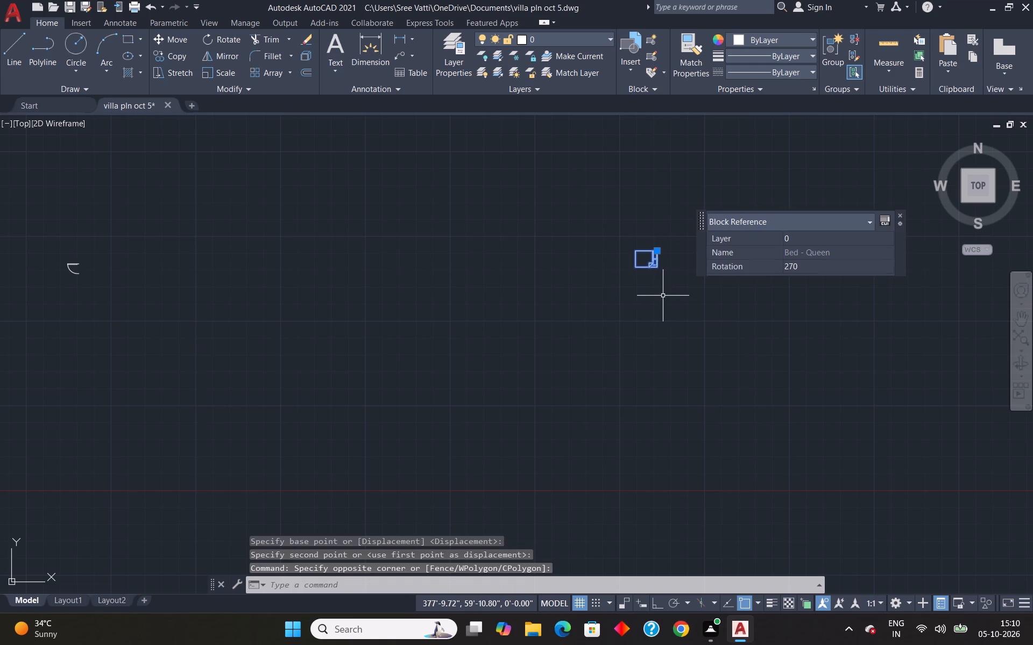
text(ro)
key(Return)
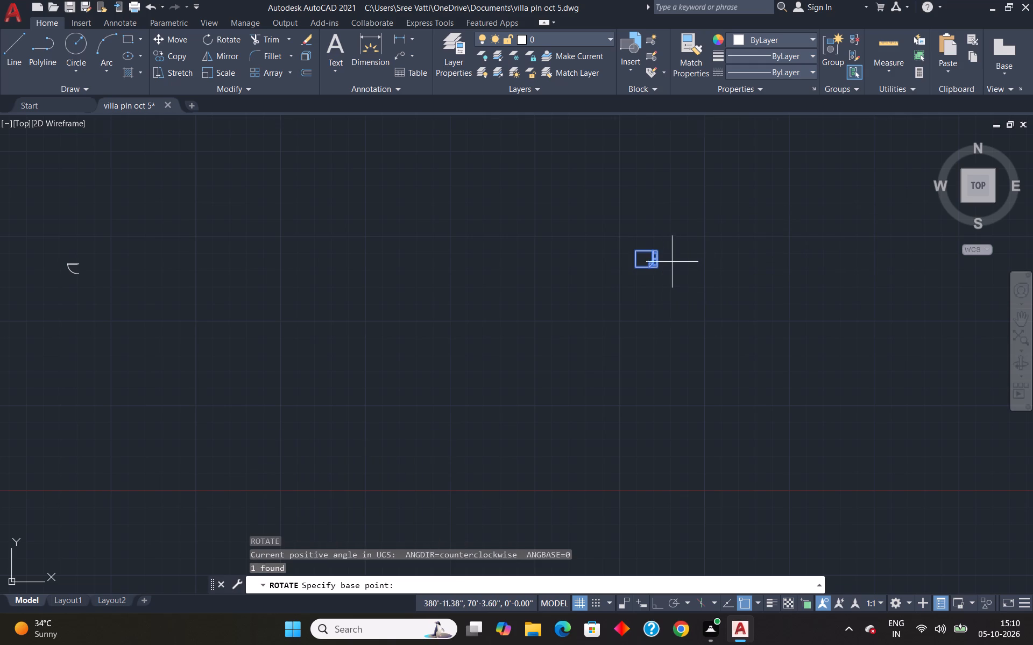
scroll(671, 262, up, 5)
click(505, 233)
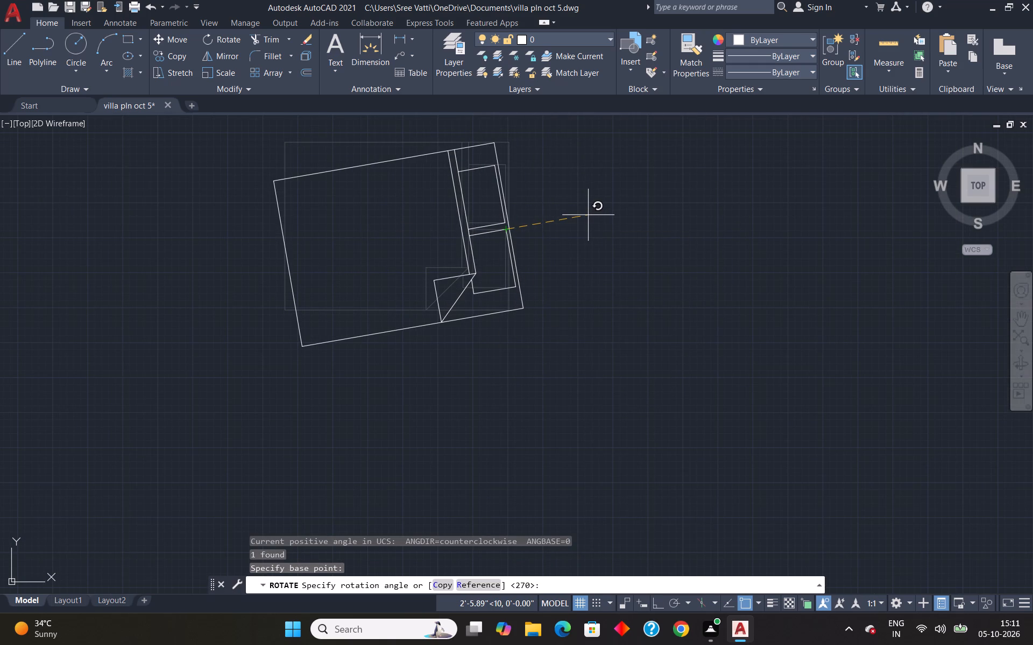
key(F8)
click(315, 260)
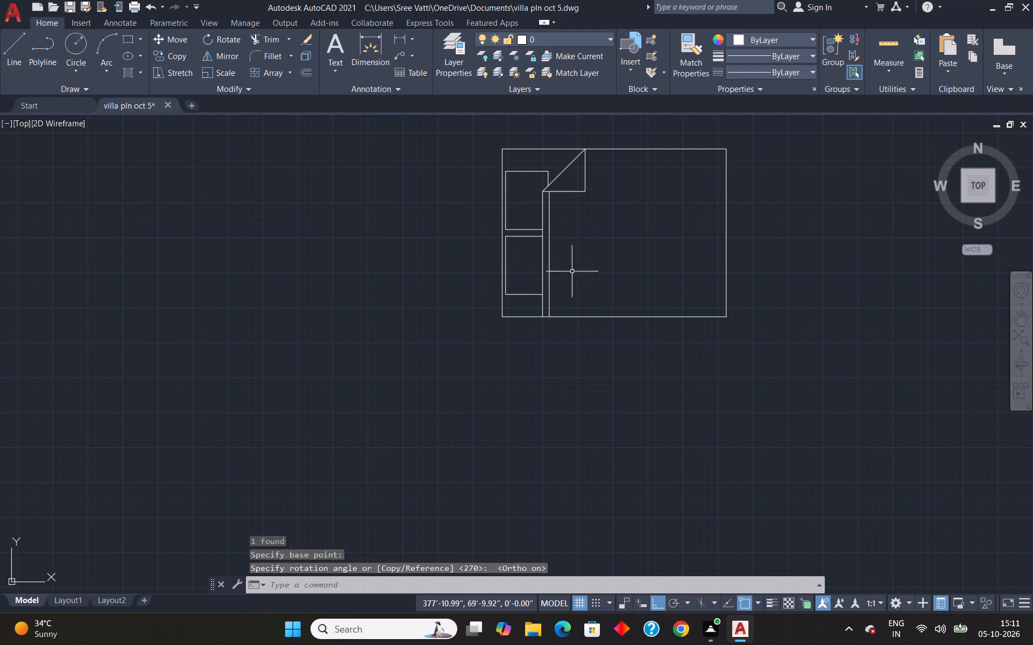
Copy the rotated queen bed by its headboard midpoint into the upper-left bedroom, beside its left wall and below the window, with Ortho off.
click(559, 317)
key(c)
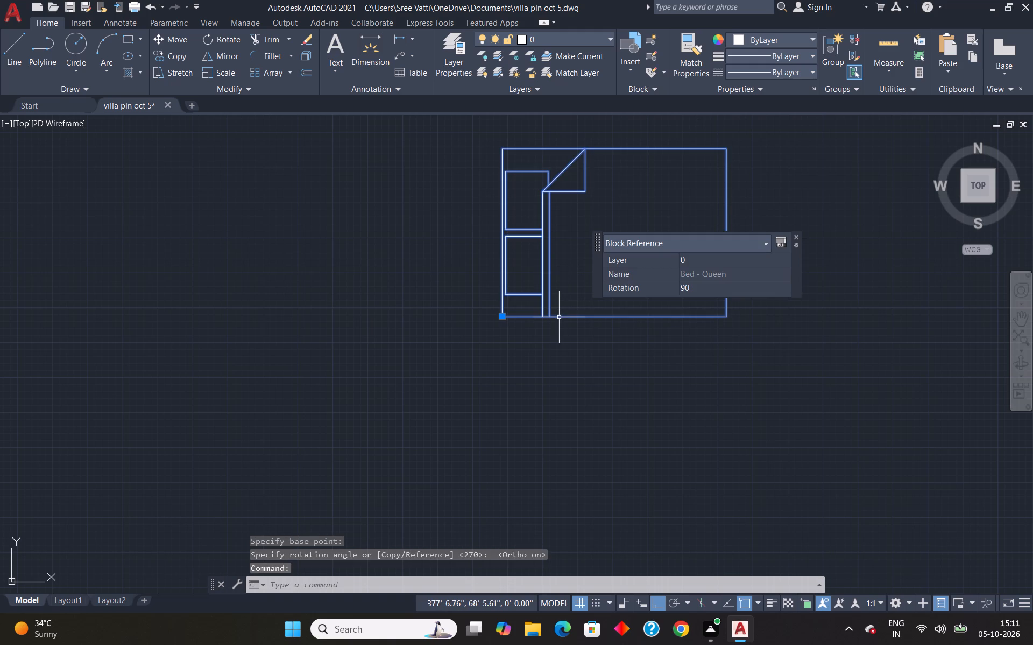
key(o)
key(Return)
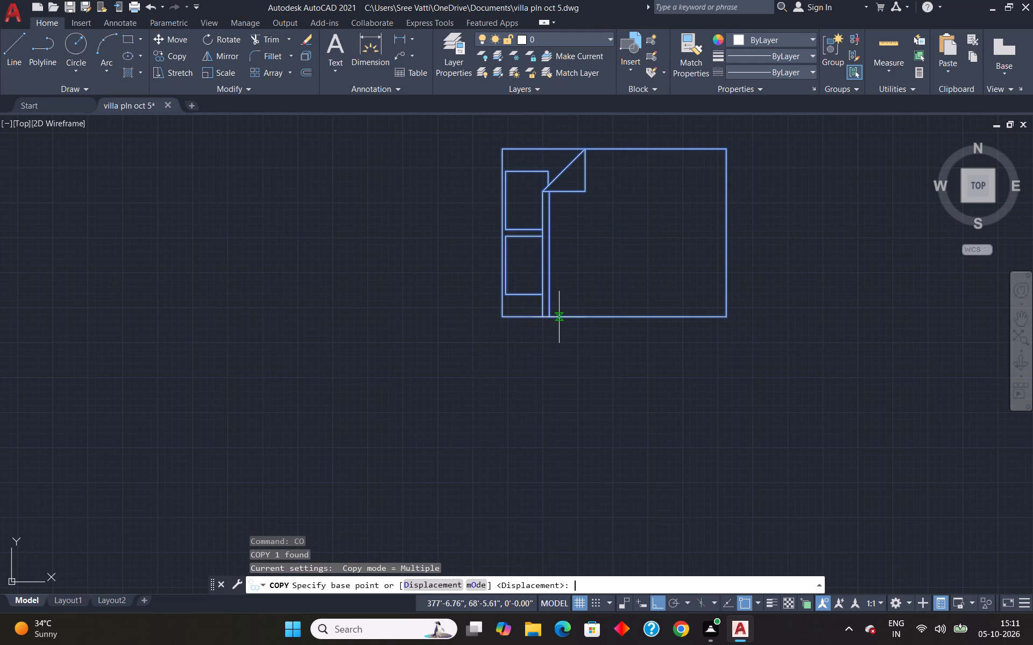
click(503, 231)
scroll(426, 237, down, 6)
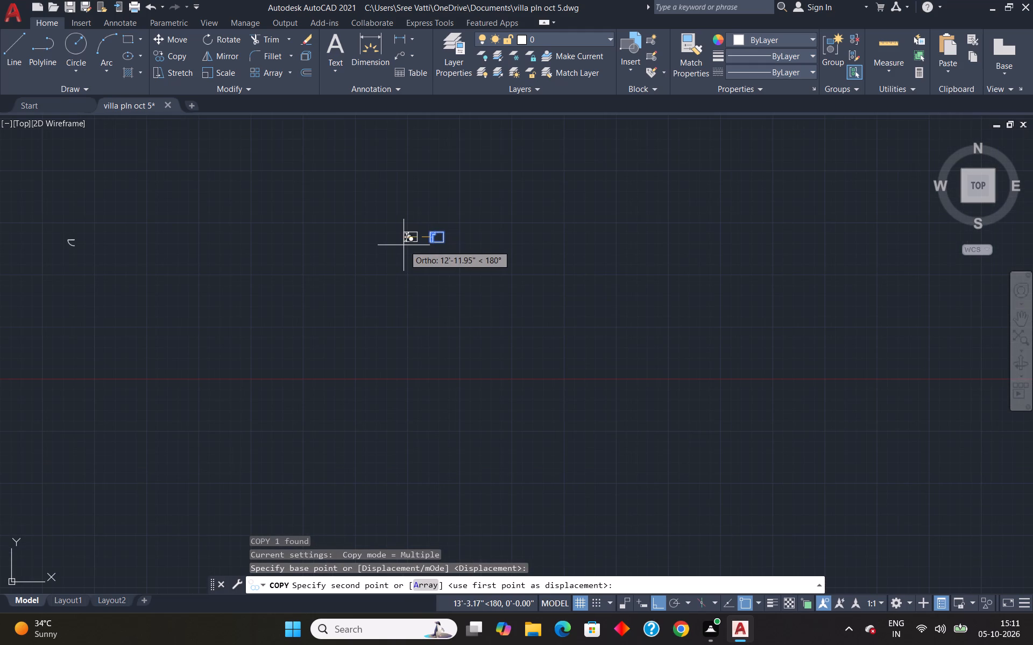
key(F8)
scroll(253, 235, down, 5)
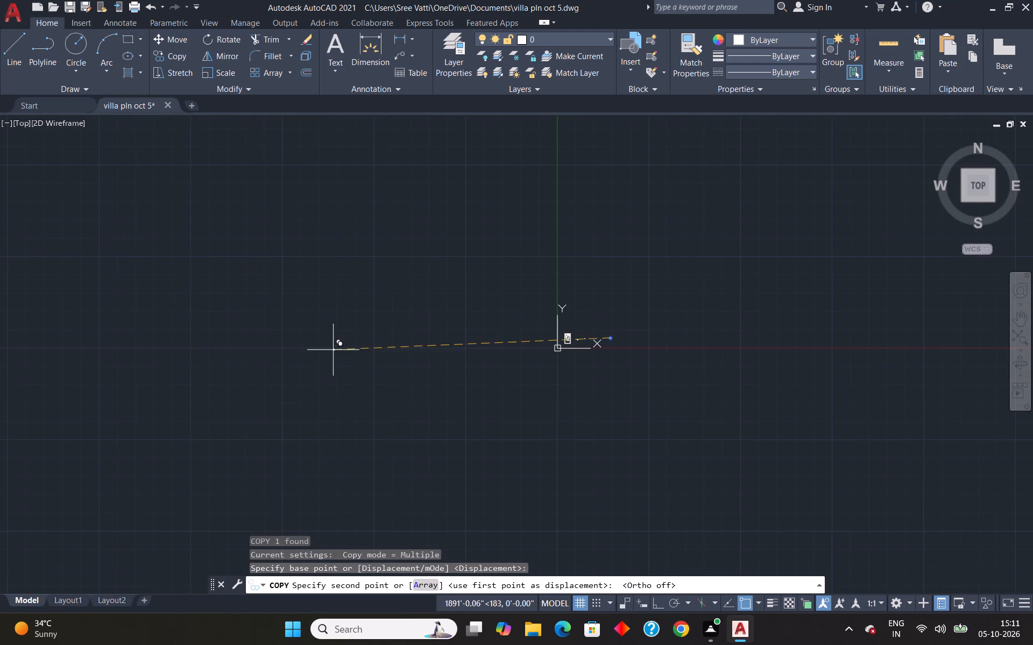
scroll(560, 340, up, 6)
scroll(610, 235, up, 6)
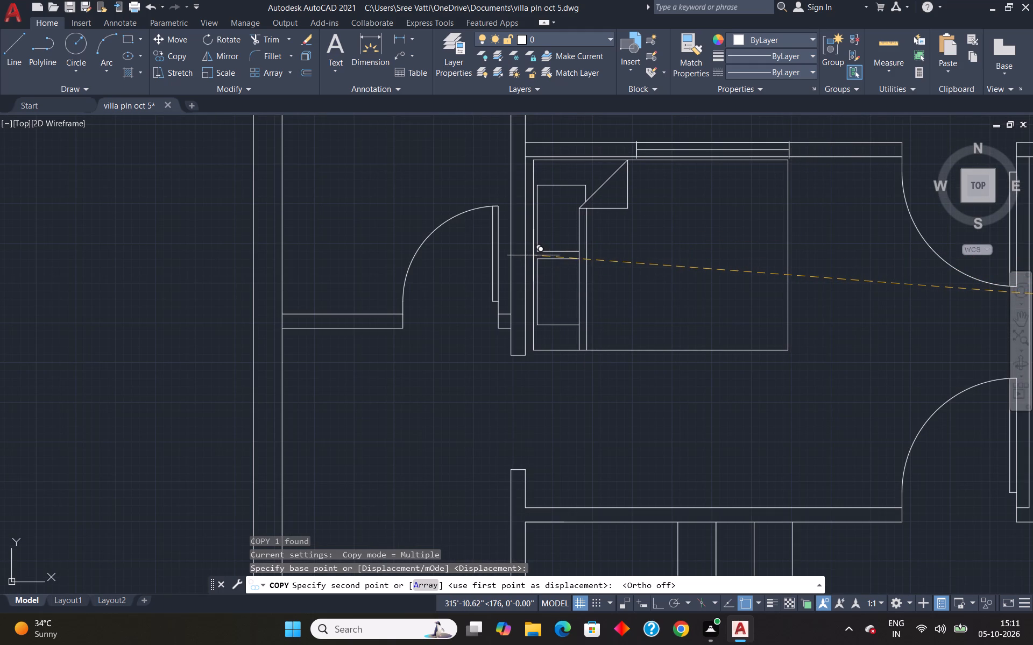
click(533, 255)
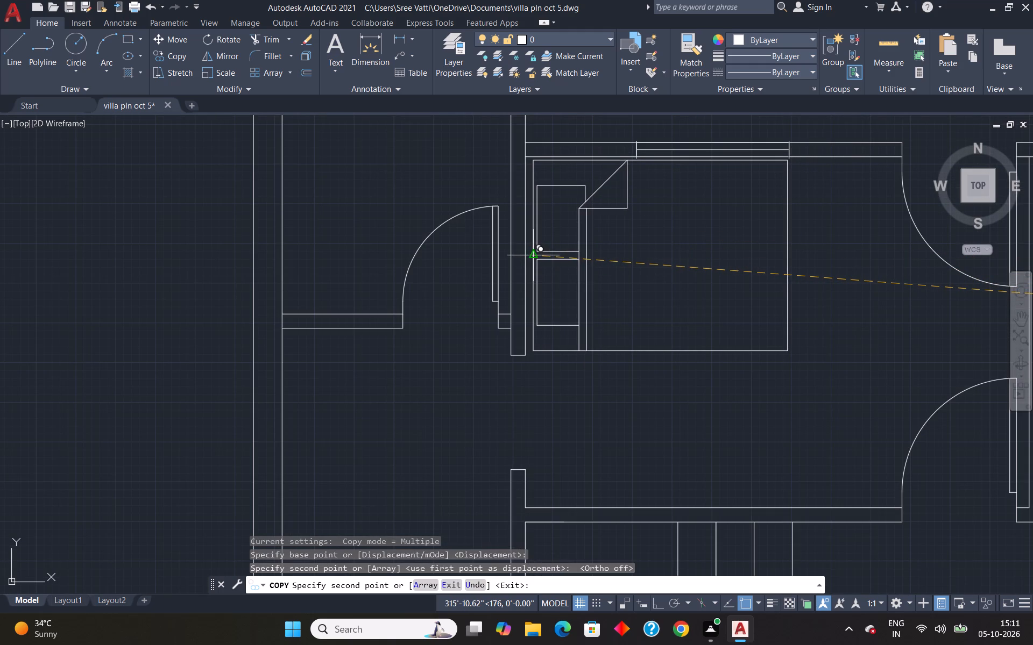
key(Escape)
Rotate the spare queen bed block outside the plan to 180° about its headboard midpoint, with Ortho on.
scroll(584, 279, down, 5)
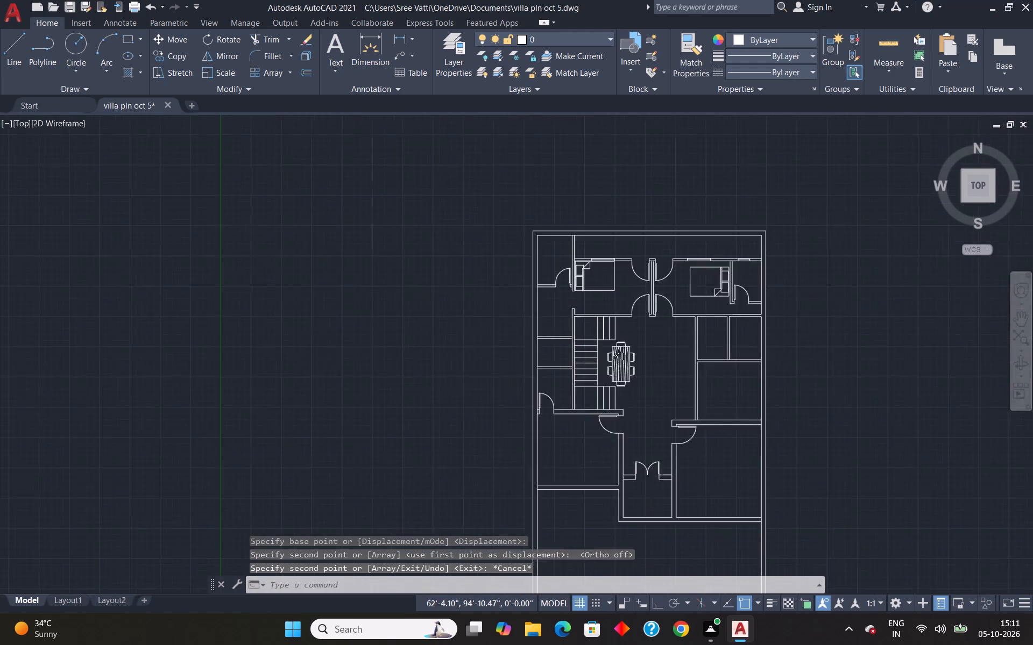
scroll(883, 400, down, 6)
scroll(943, 407, up, 3)
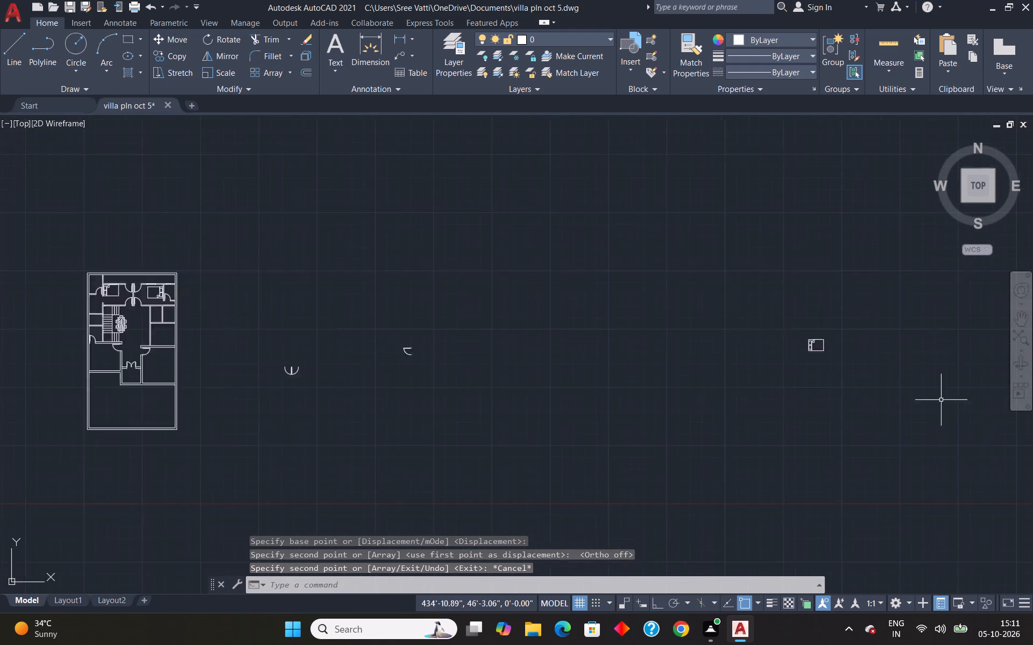
scroll(941, 400, up, 3)
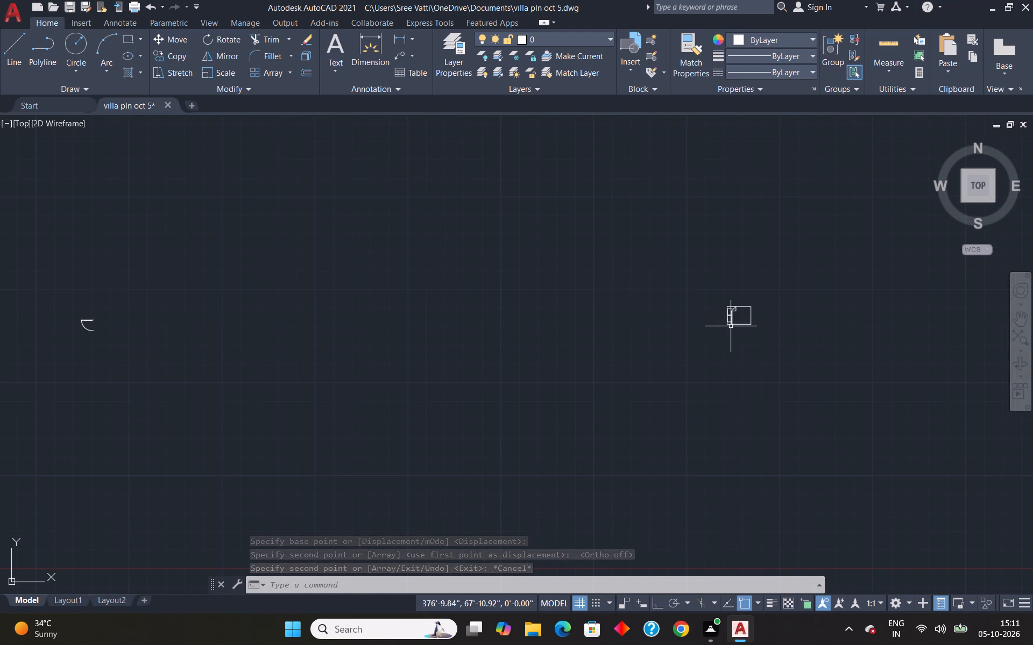
click(731, 326)
click(734, 324)
click(733, 321)
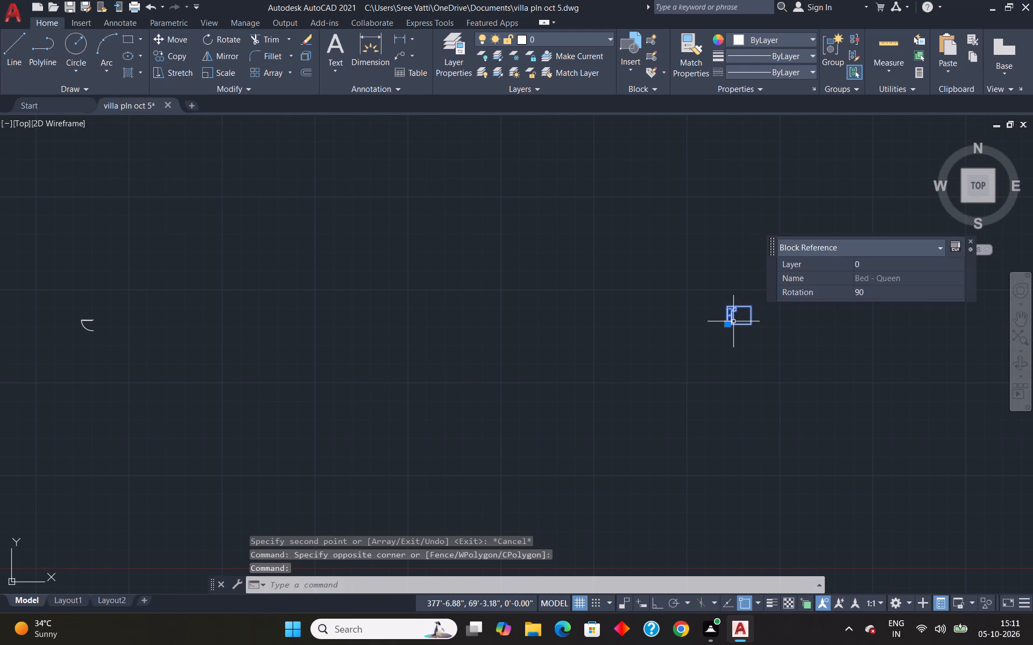
text(ro)
key(Return)
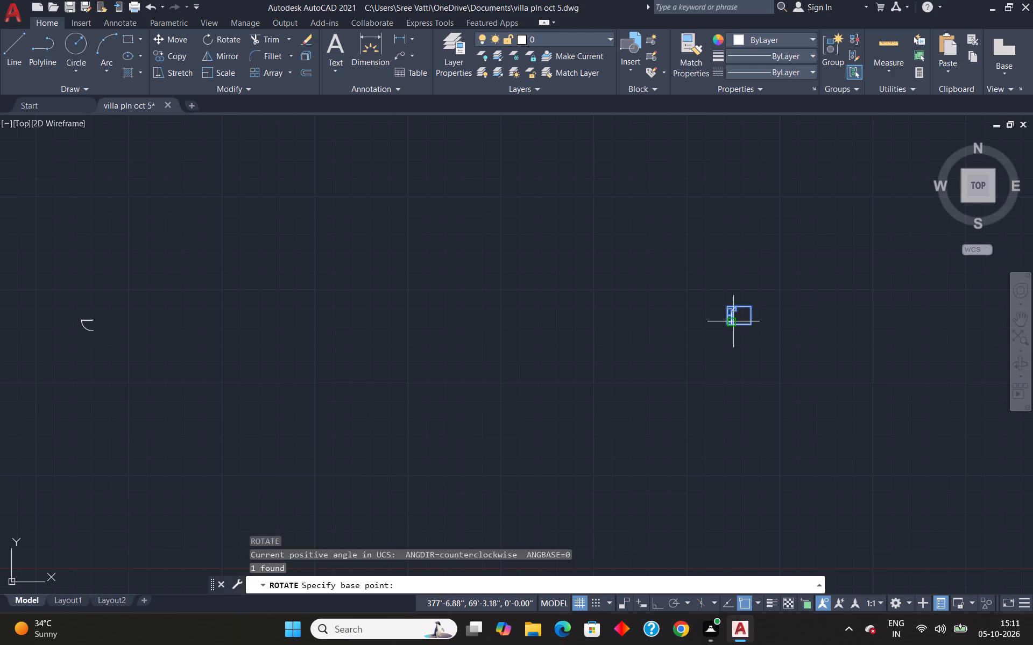
key(F8)
scroll(733, 321, up, 5)
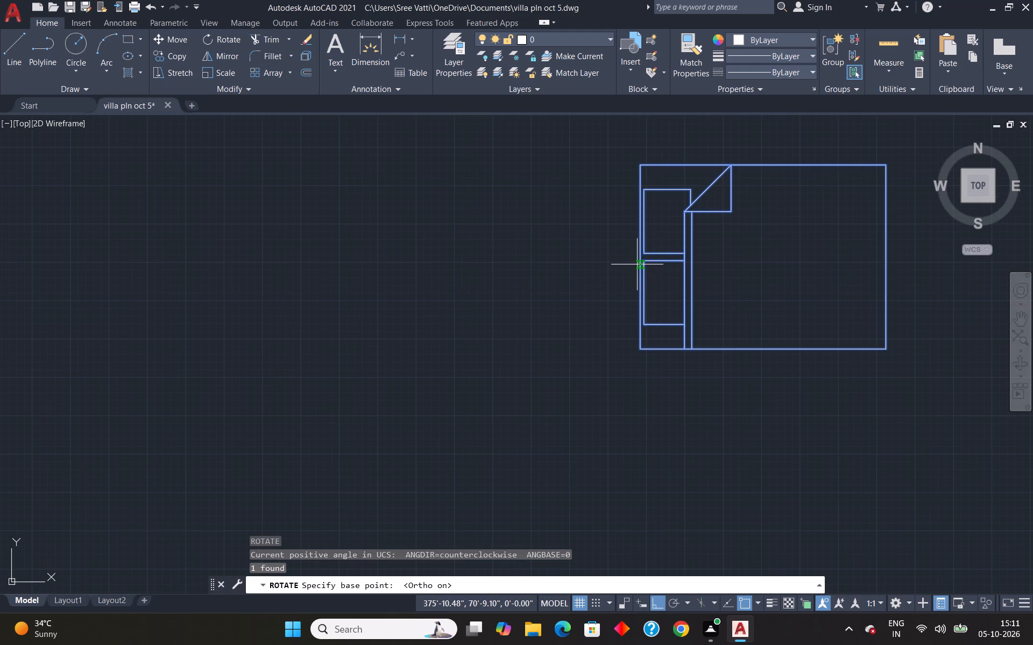
click(637, 264)
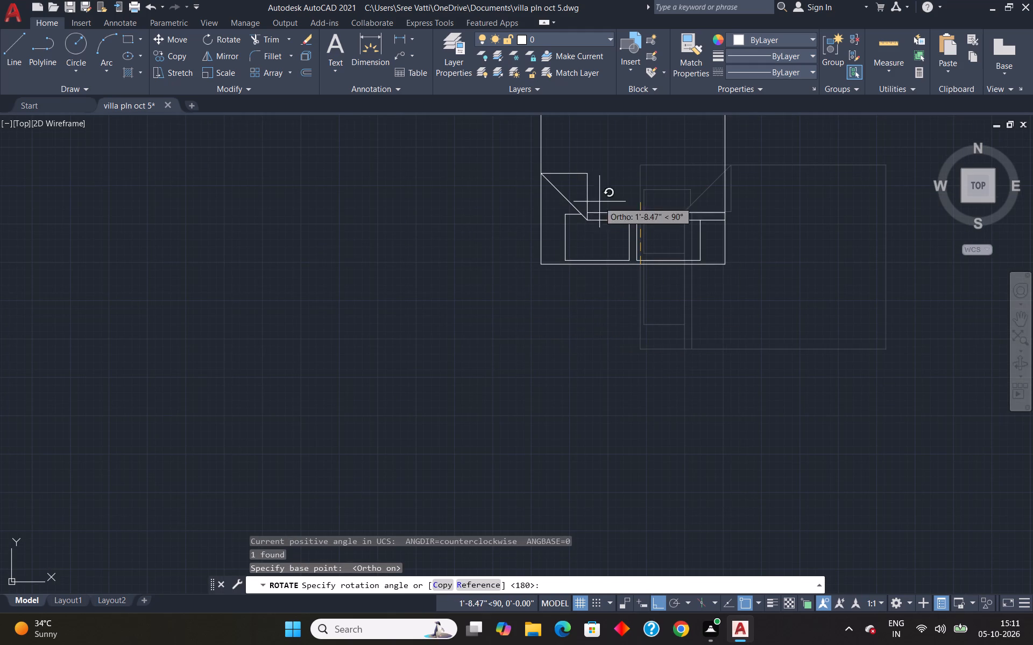
click(633, 193)
Move the spare queen bed by its headboard midpoint into the lower-left bedroom, with the headboard against the bottom wall.
click(636, 260)
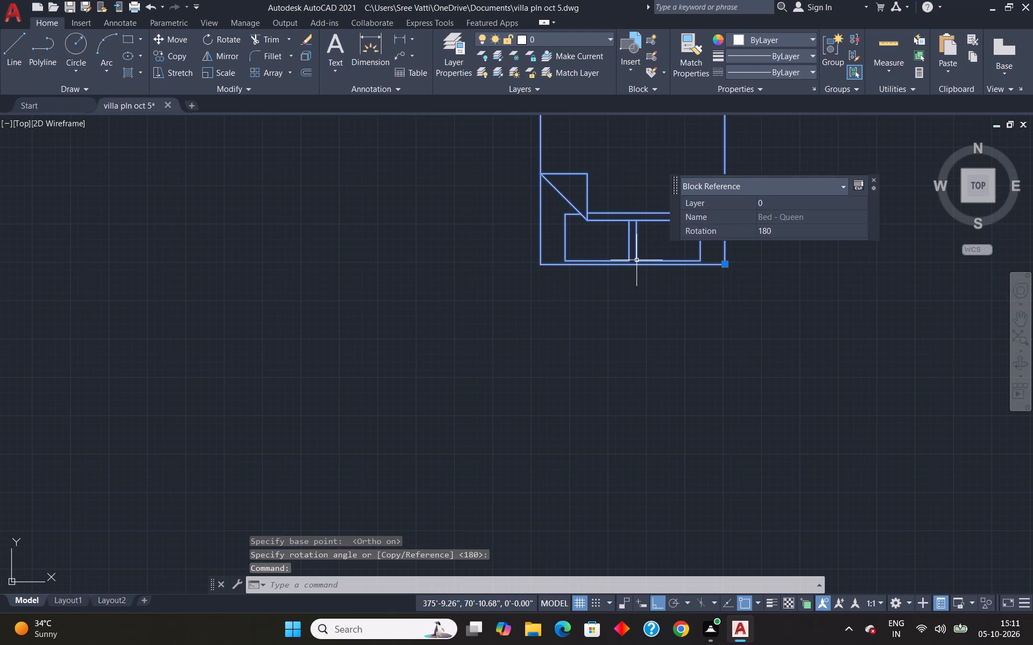
key(m)
key(Return)
click(632, 263)
scroll(632, 263, down, 2)
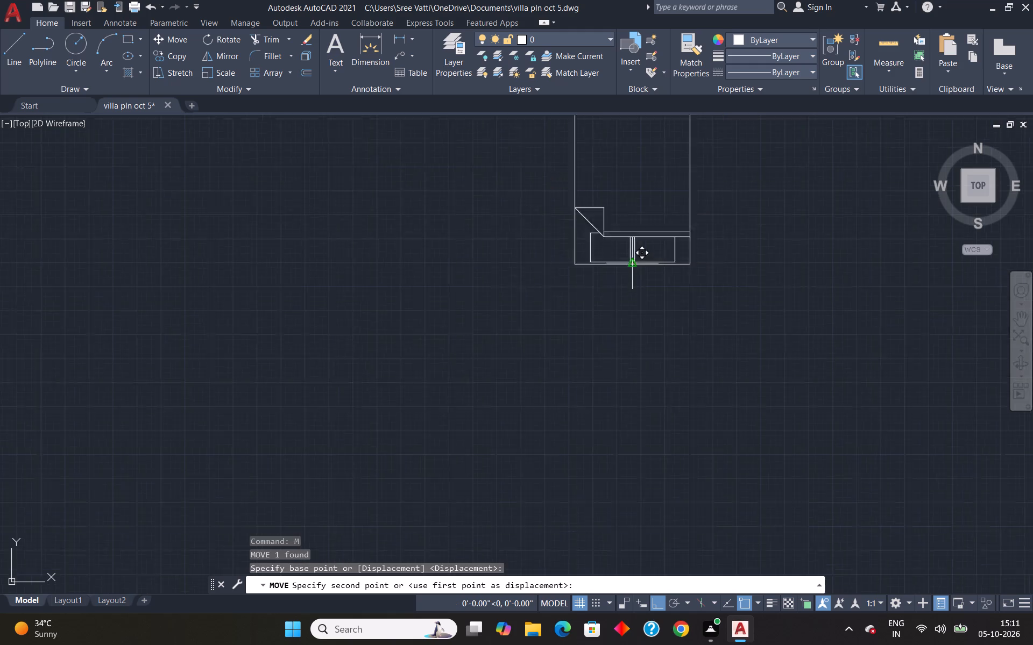
scroll(632, 263, down, 4)
scroll(593, 288, down, 6)
scroll(521, 295, up, 6)
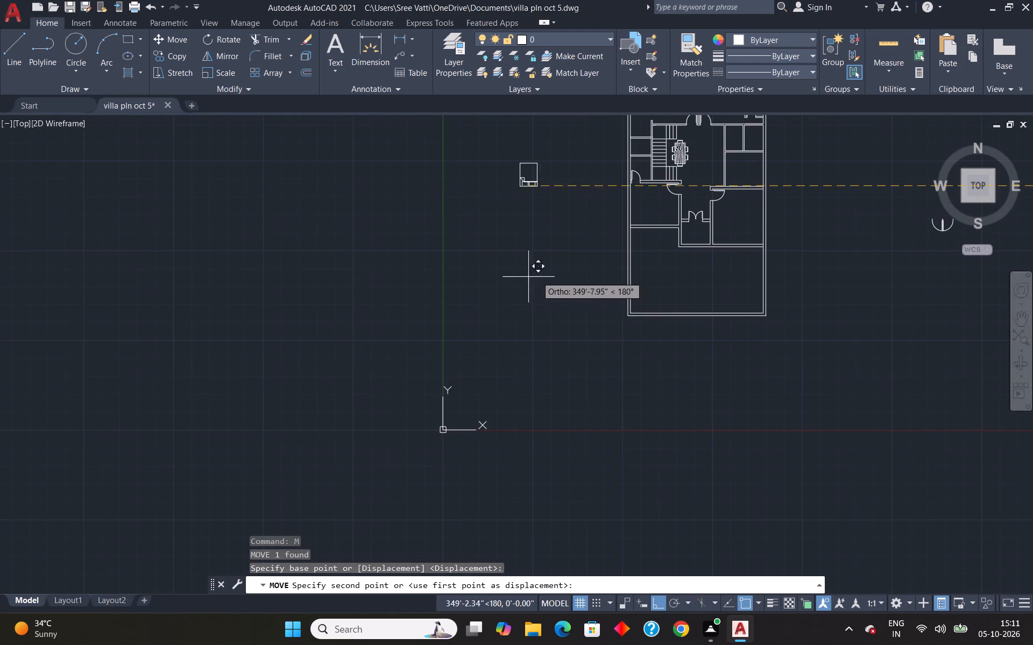
scroll(660, 220, up, 5)
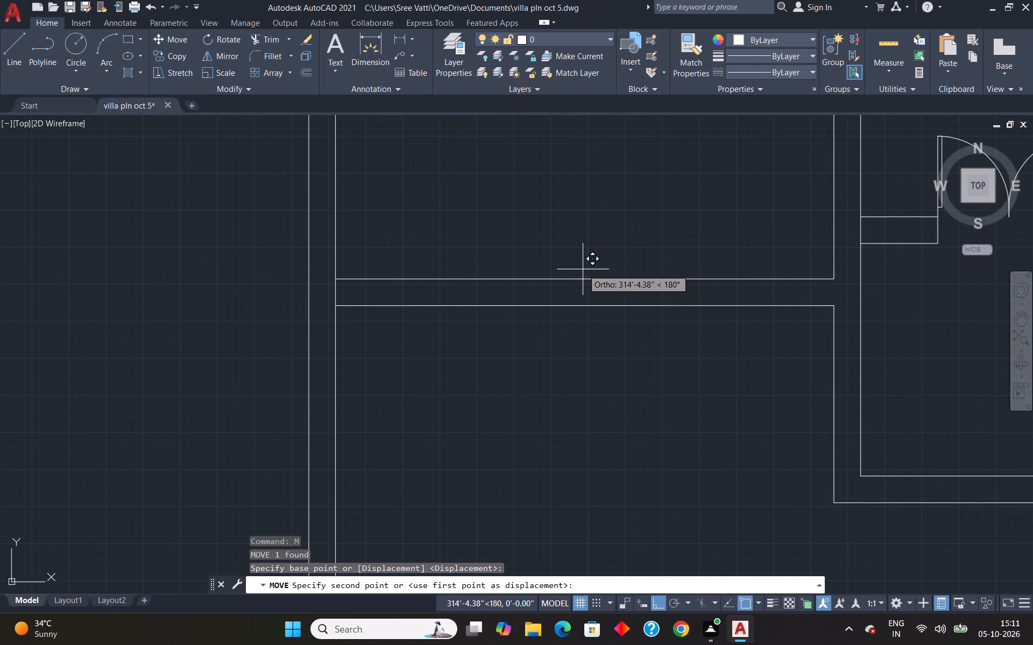
click(582, 277)
scroll(680, 291, down, 4)
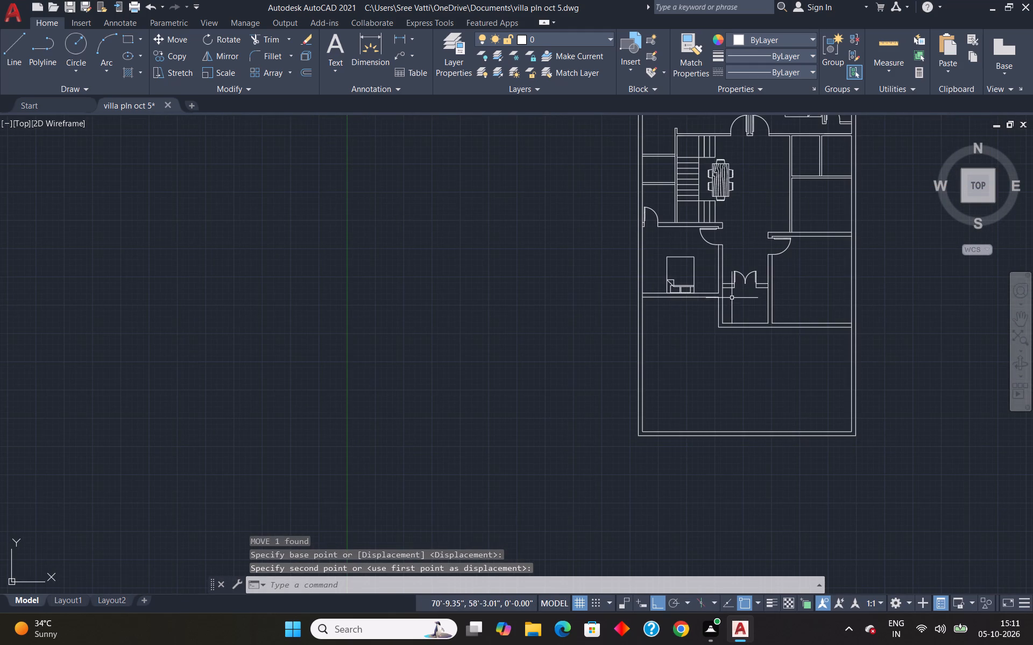
scroll(701, 245, up, 3)
key(Escape)
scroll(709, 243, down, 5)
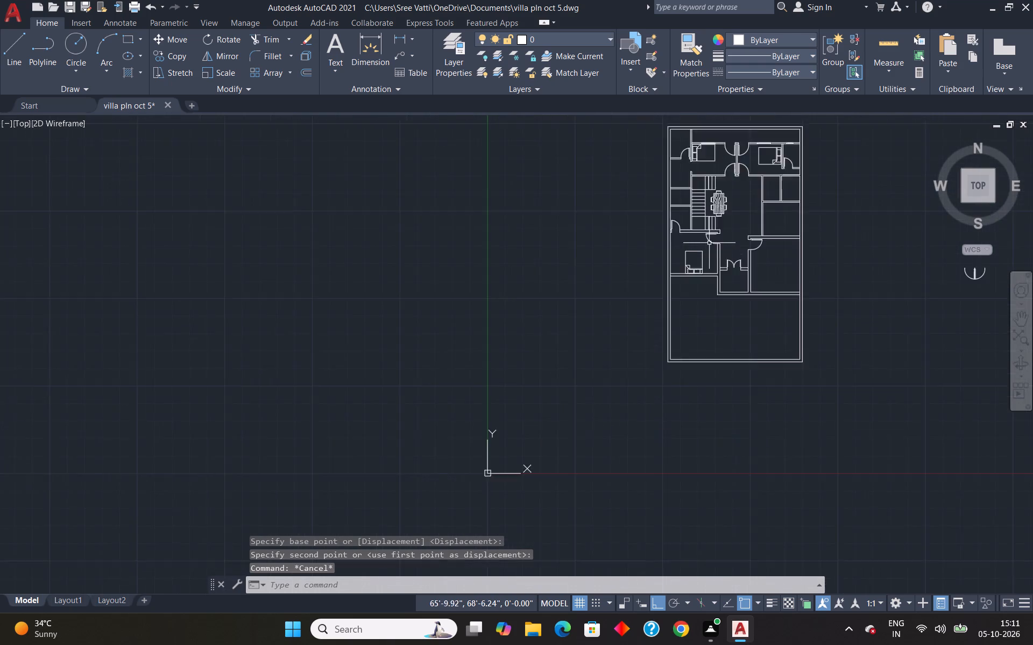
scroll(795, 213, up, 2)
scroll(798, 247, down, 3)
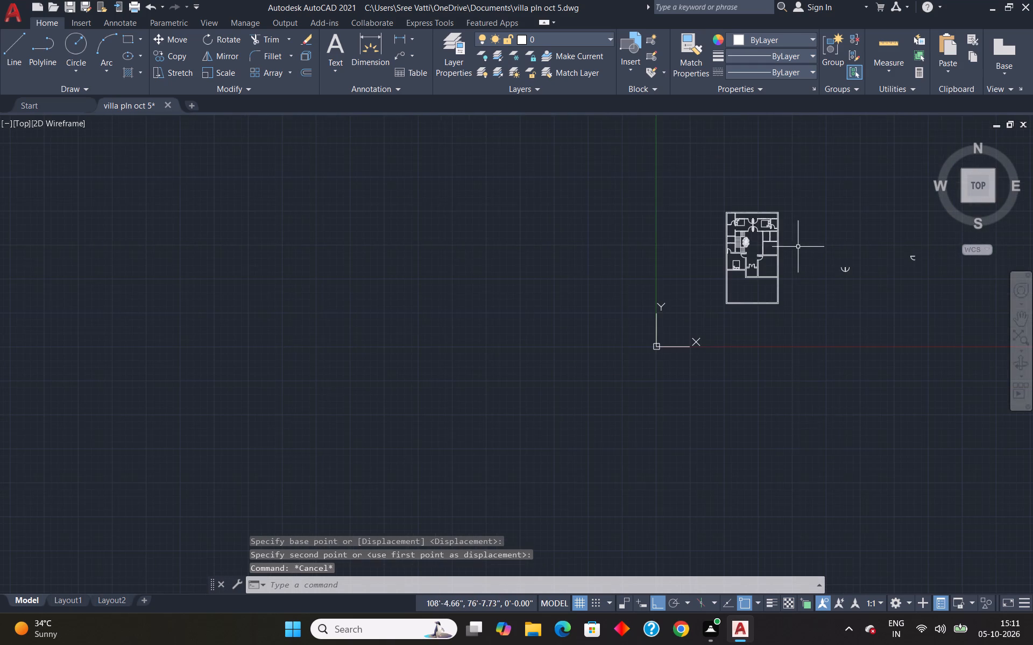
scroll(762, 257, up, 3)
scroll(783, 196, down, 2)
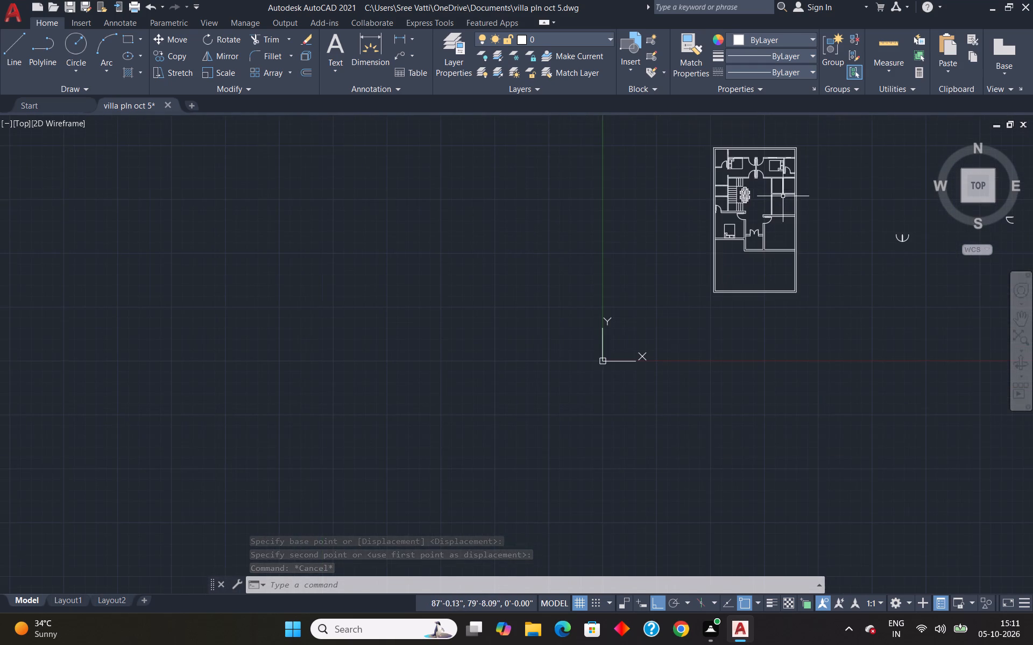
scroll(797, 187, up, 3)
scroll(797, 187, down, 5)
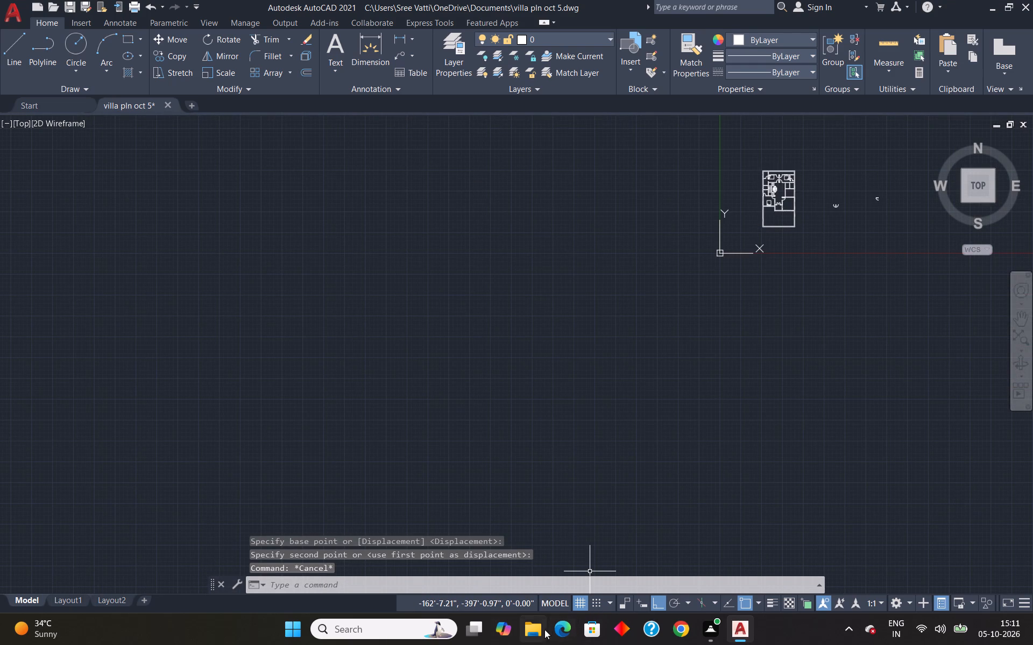
Open the cooktop_2 drawing from the Downloads folder in File Explorer.
click(537, 632)
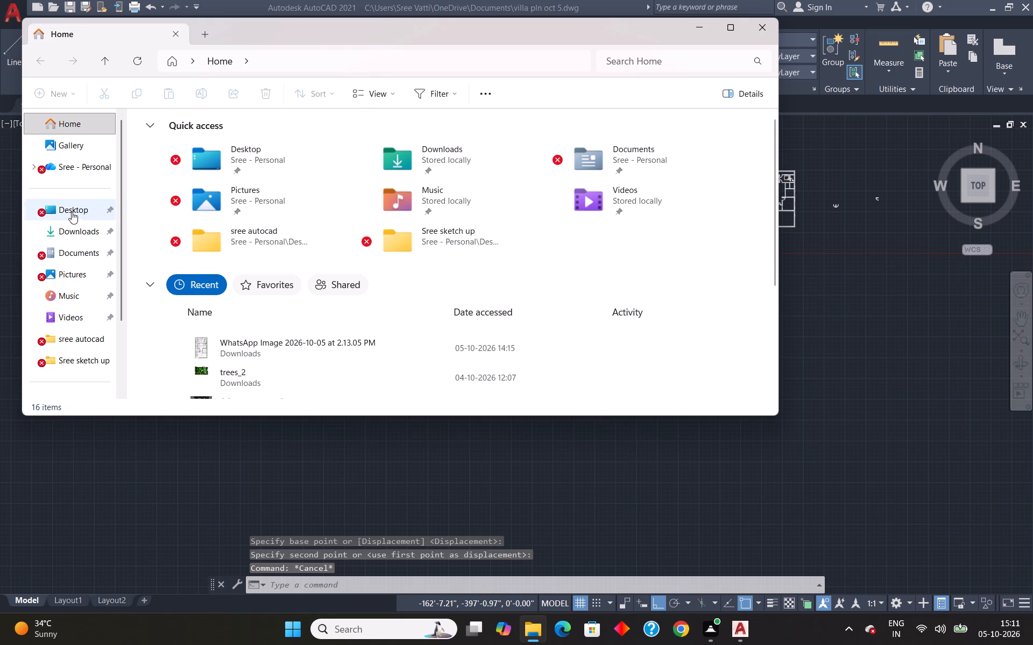
click(75, 233)
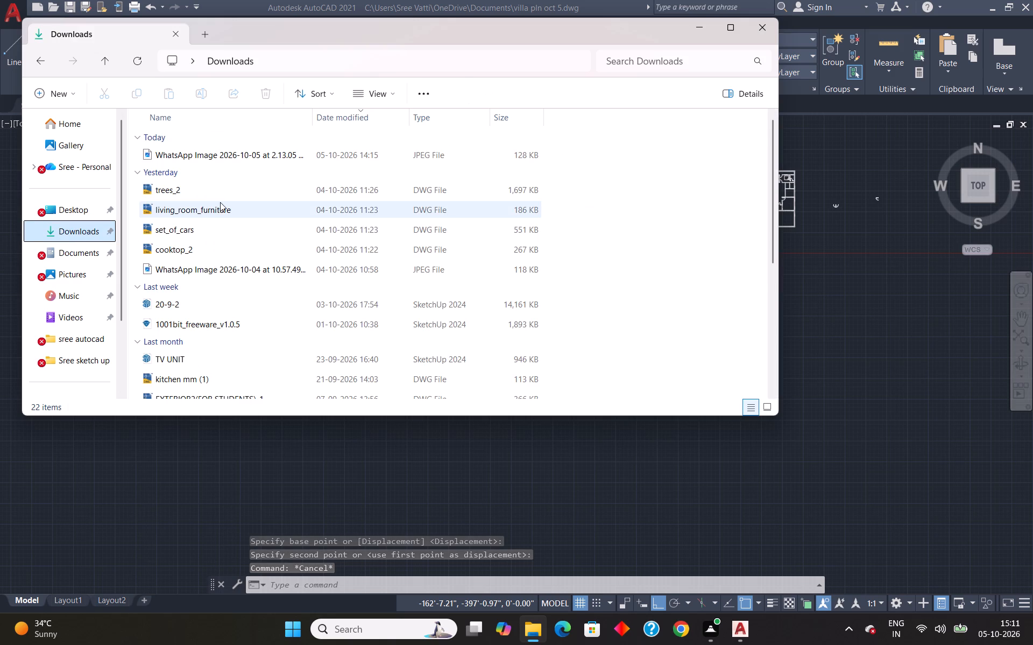
double_click(194, 246)
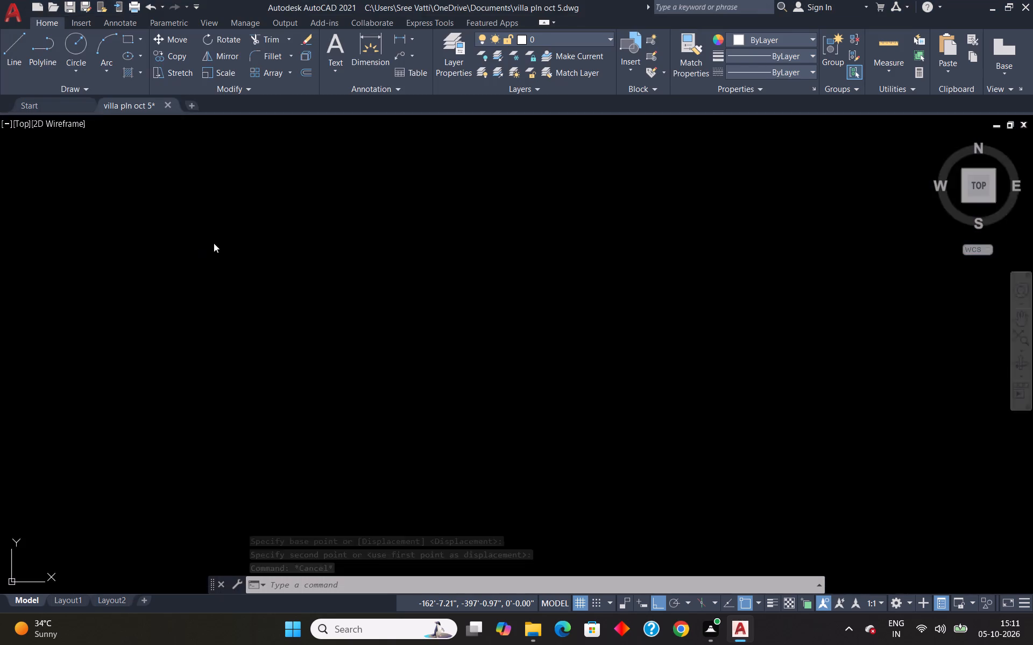
scroll(533, 286, down, 1)
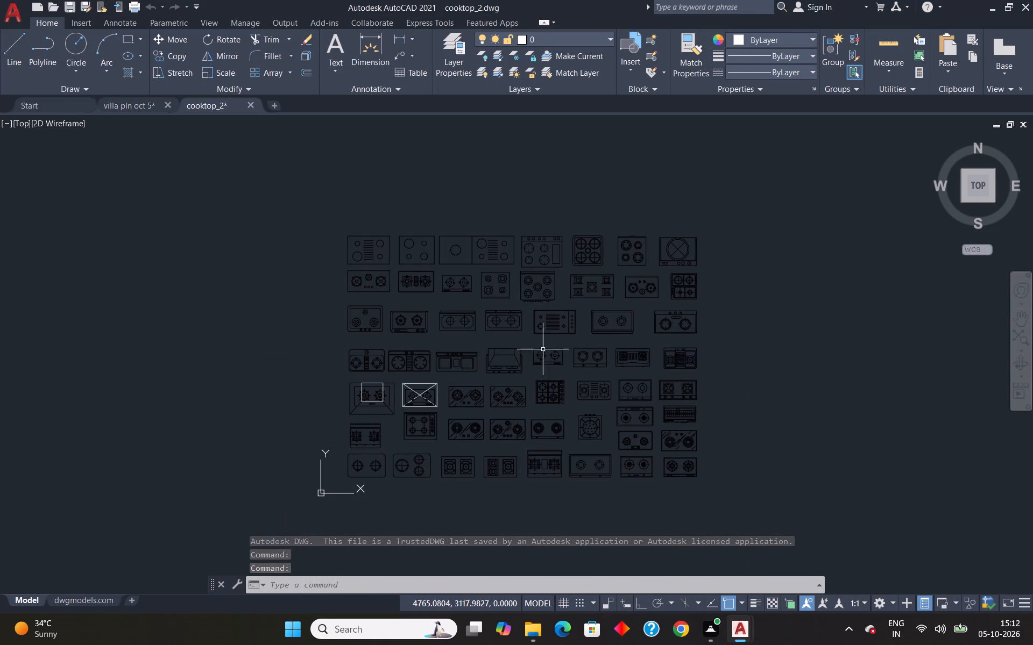
Copy the two-burner cooktop in the middle of the fourth row of the cooktop_2 drawing to the clipboard.
scroll(547, 355, up, 3)
drag(473, 320, 558, 327)
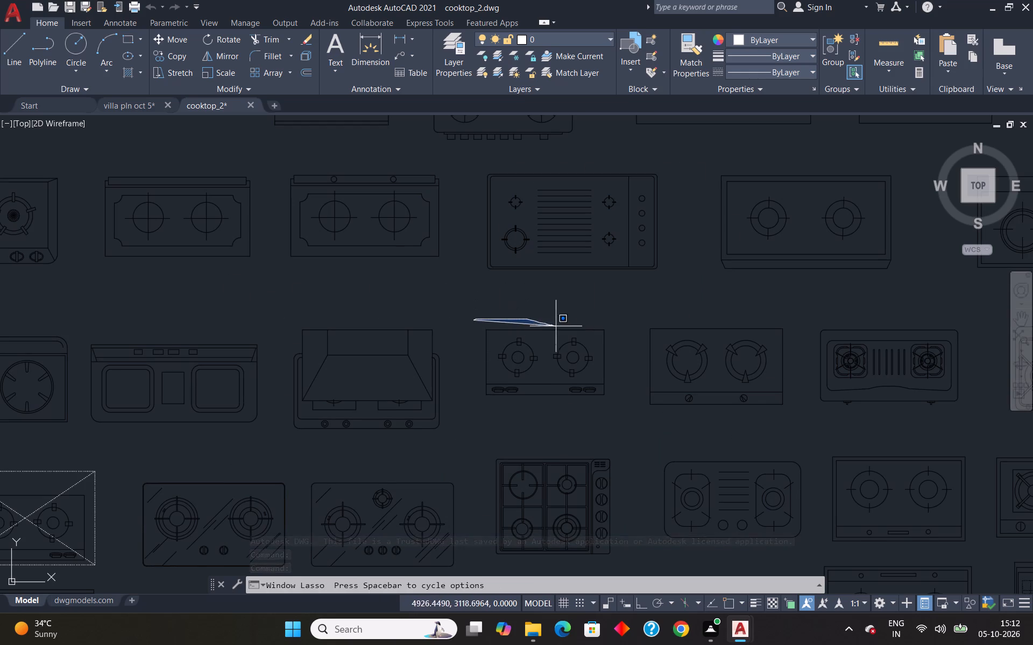
drag(558, 327, 589, 335)
click(612, 299)
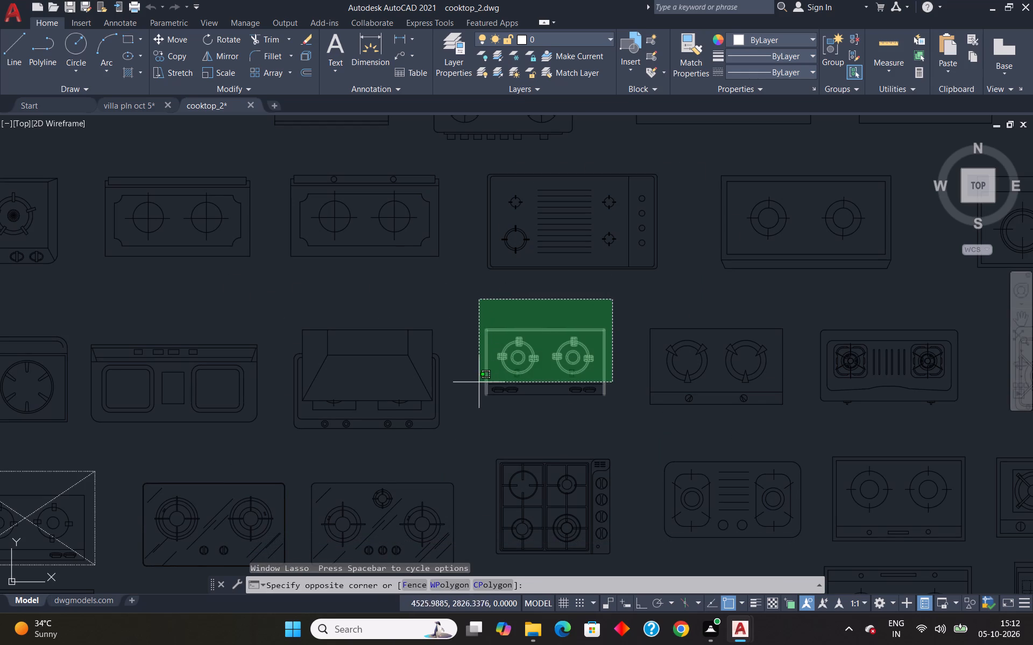
click(474, 408)
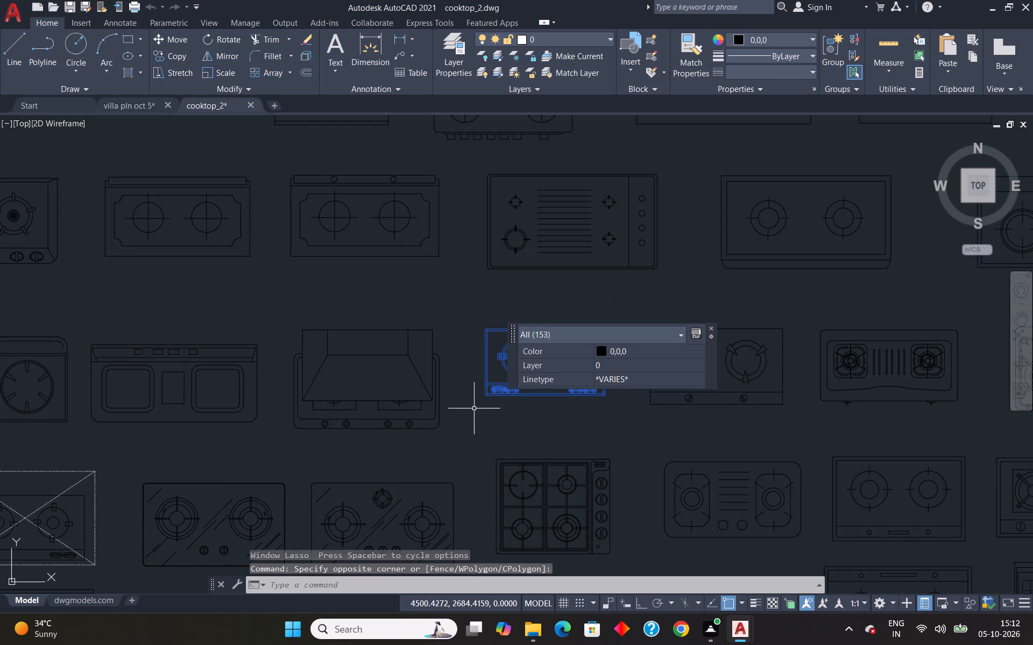
key(c)
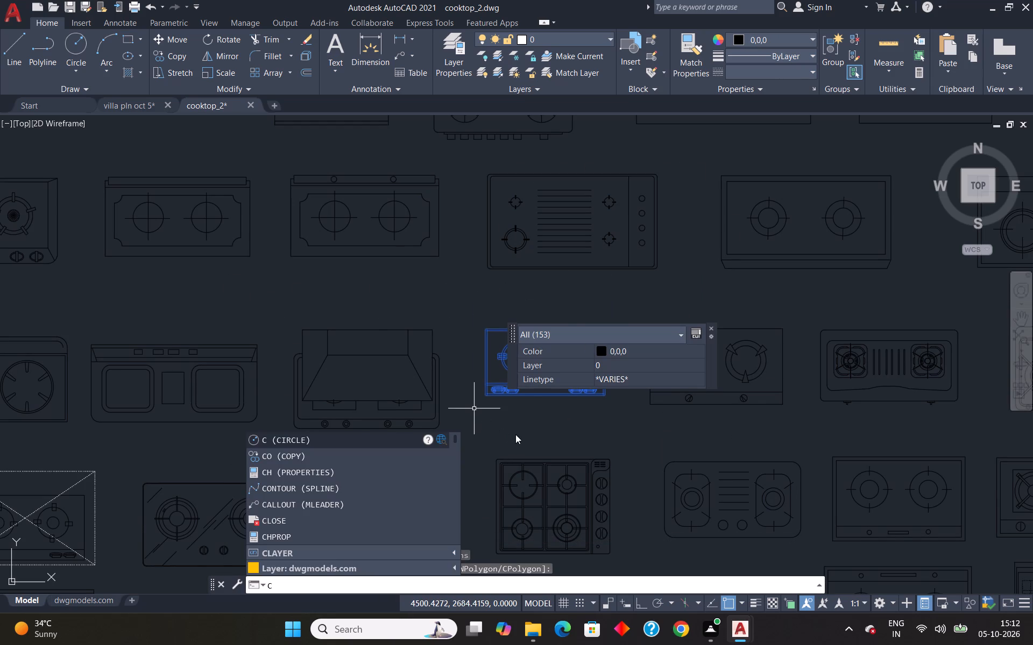
scroll(535, 450, down, 3)
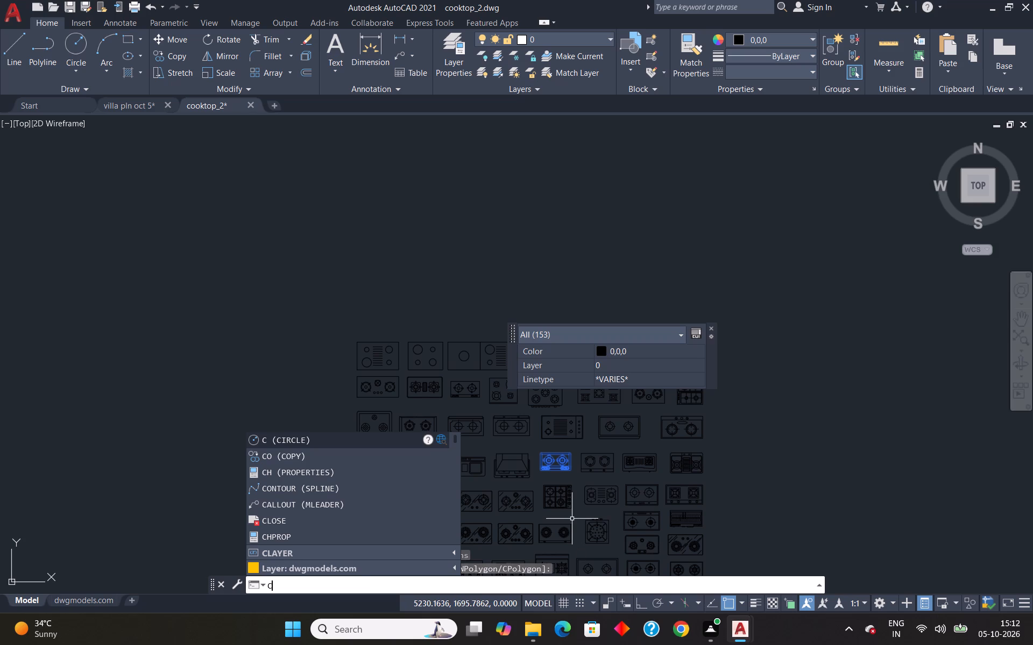
key(Escape)
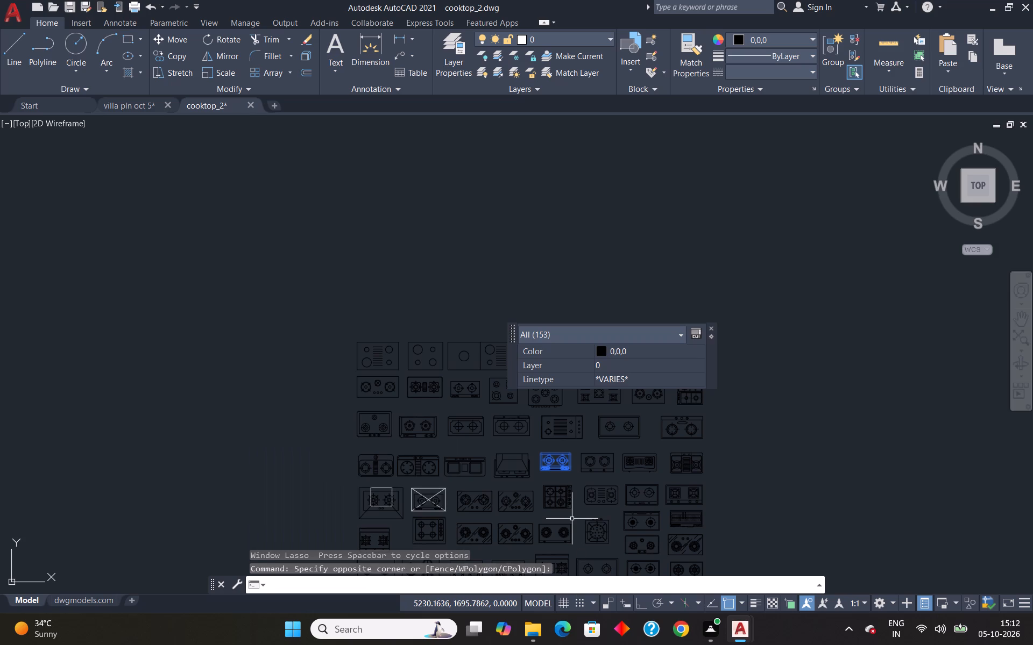
key(ctrl+c)
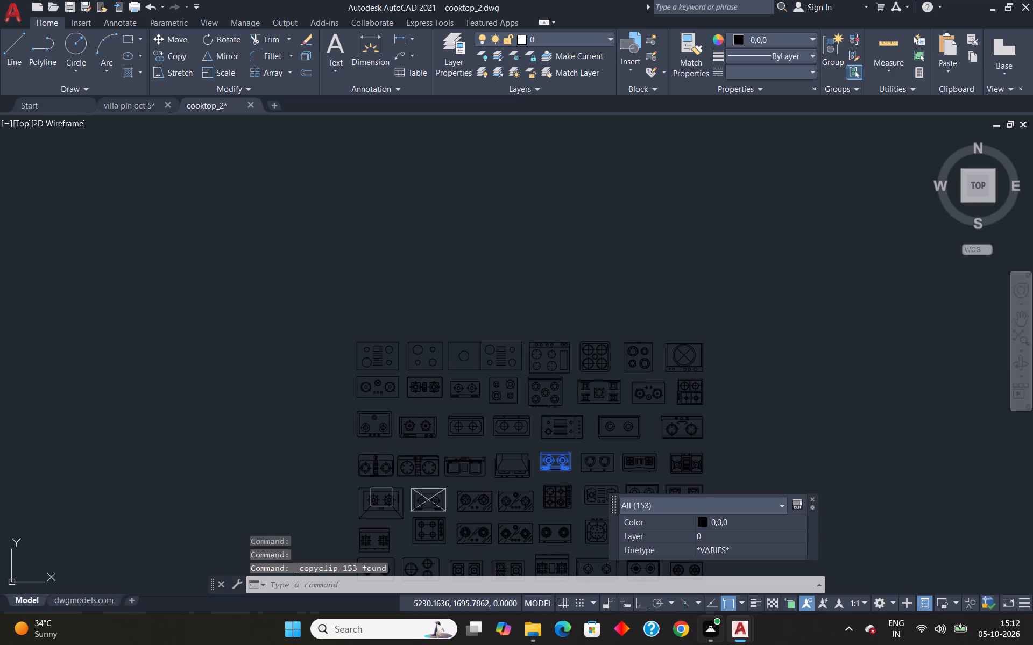
Switch to the villa pln oct 5 drawing and paste the cooktop in the empty space to the right of the plan.
click(713, 575)
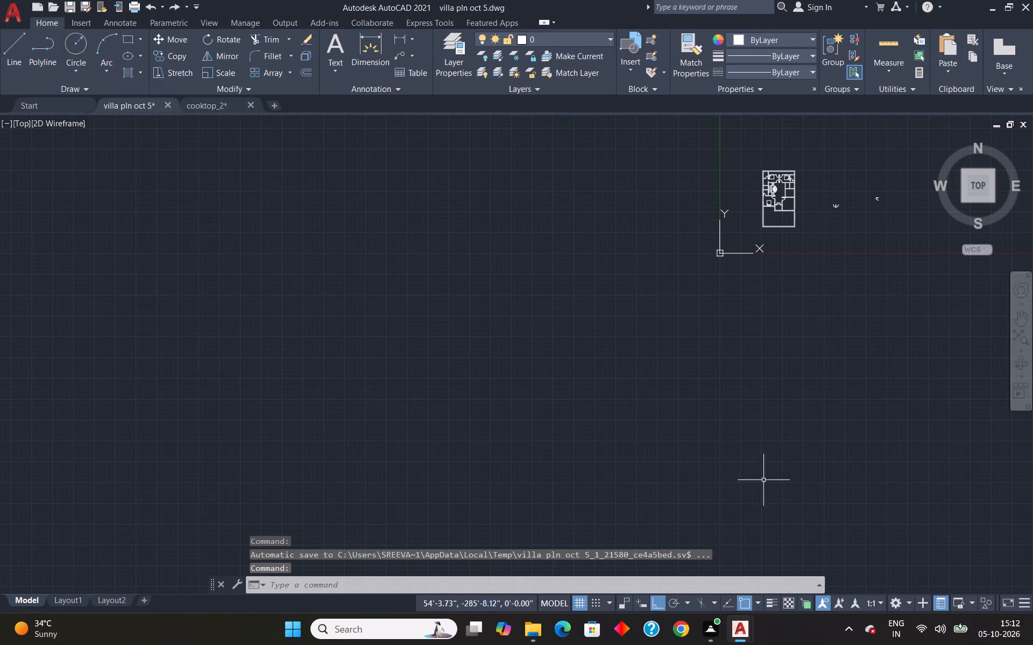
scroll(801, 366, down, 2)
scroll(891, 293, up, 2)
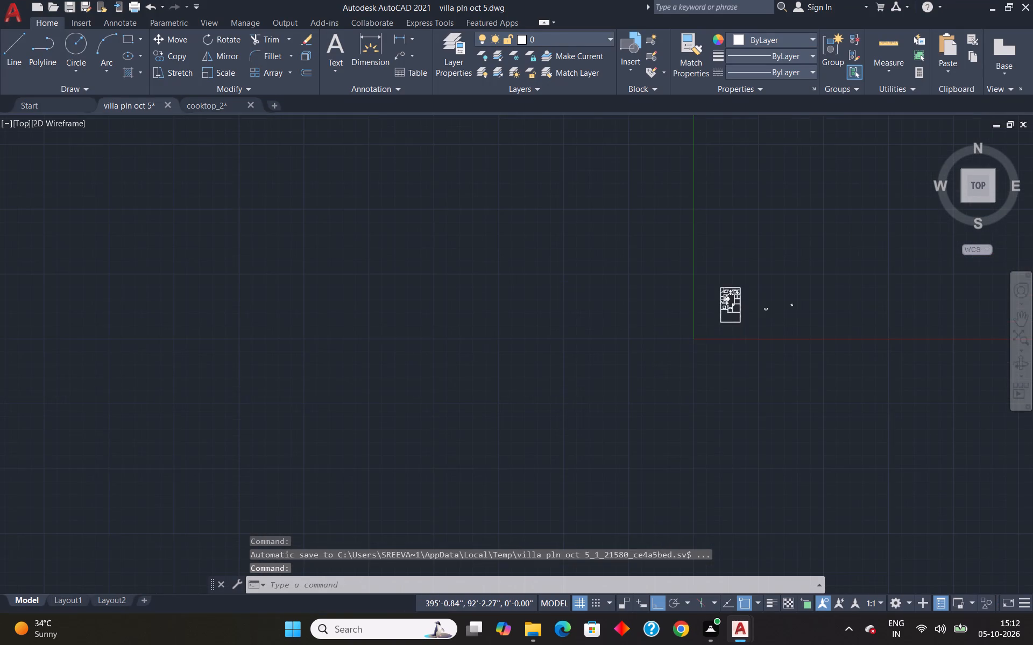
key(ctrl+v)
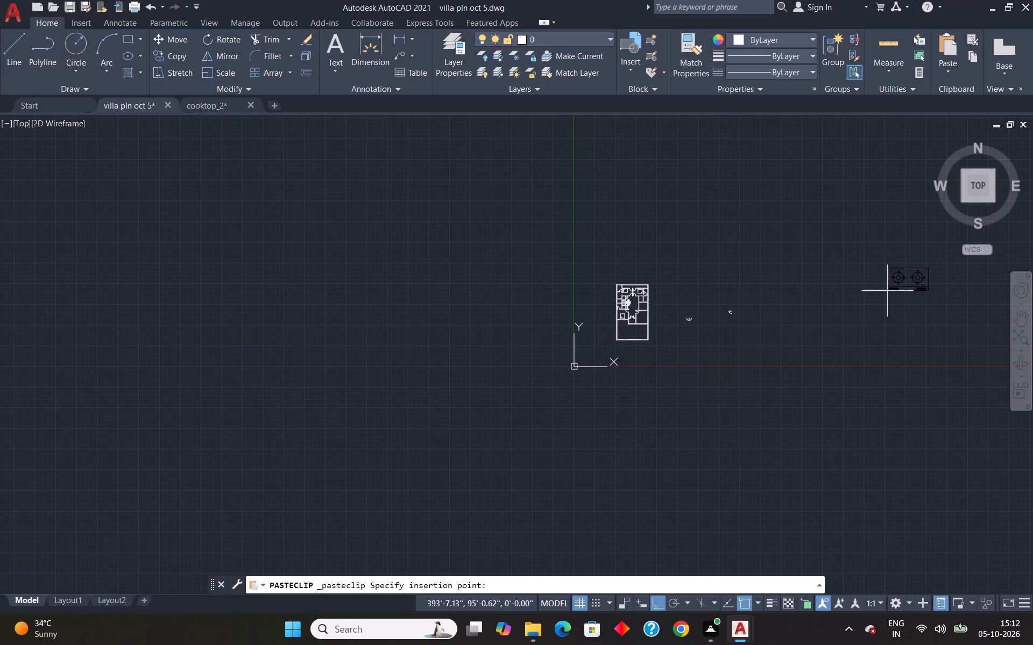
click(887, 291)
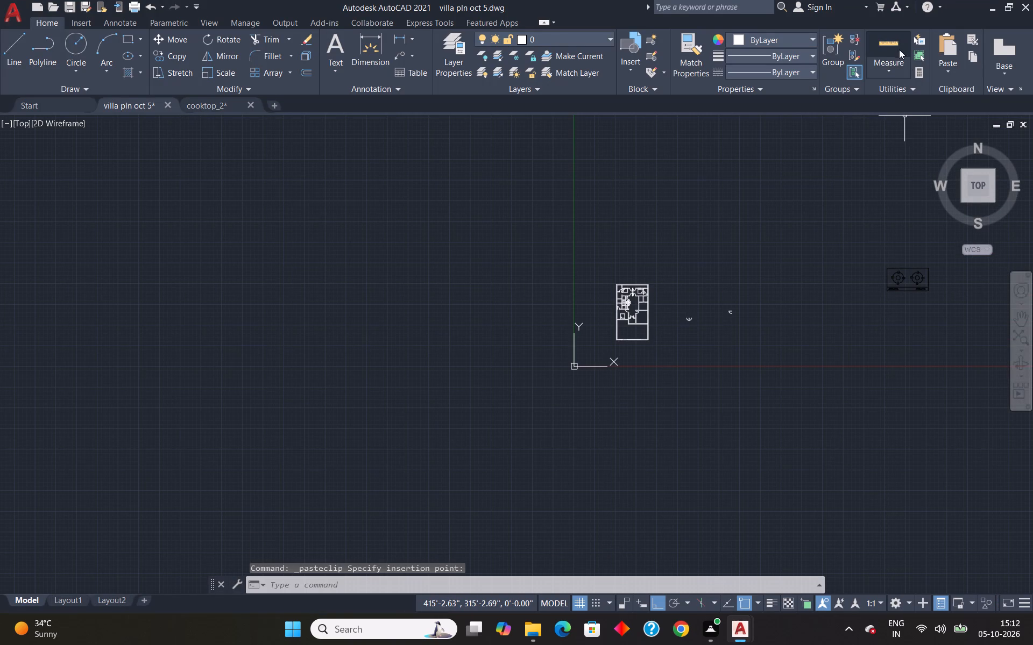
Change the colour of all the pasted cooktop's objects to ByLayer.
click(952, 243)
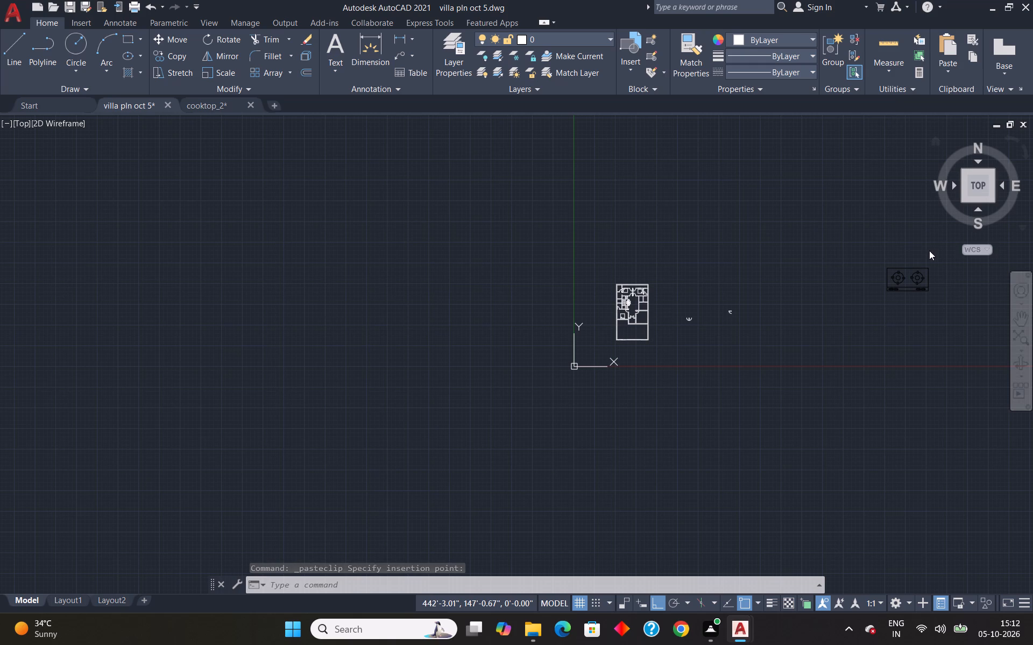
click(928, 248)
drag(940, 242, 931, 244)
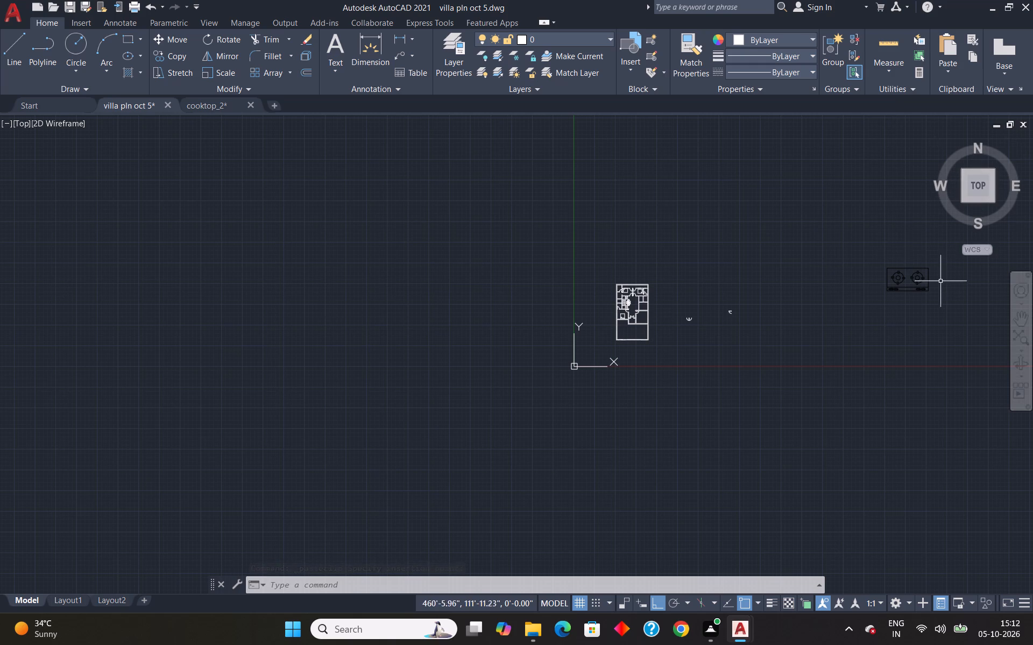
scroll(943, 286, up, 4)
scroll(856, 190, down, 3)
drag(875, 148, 869, 149)
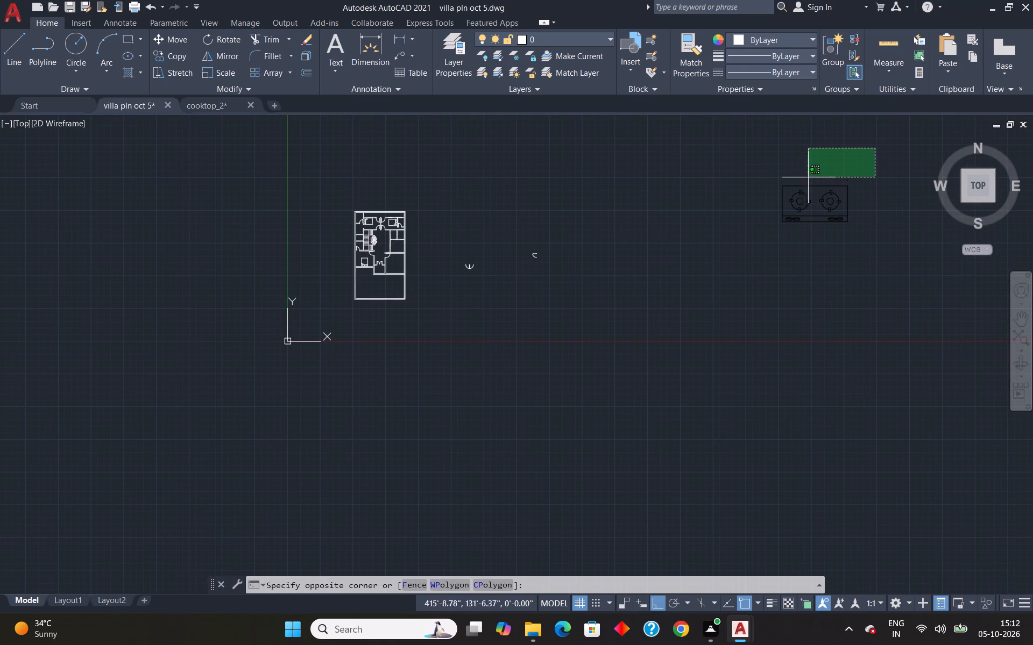
click(721, 270)
click(741, 41)
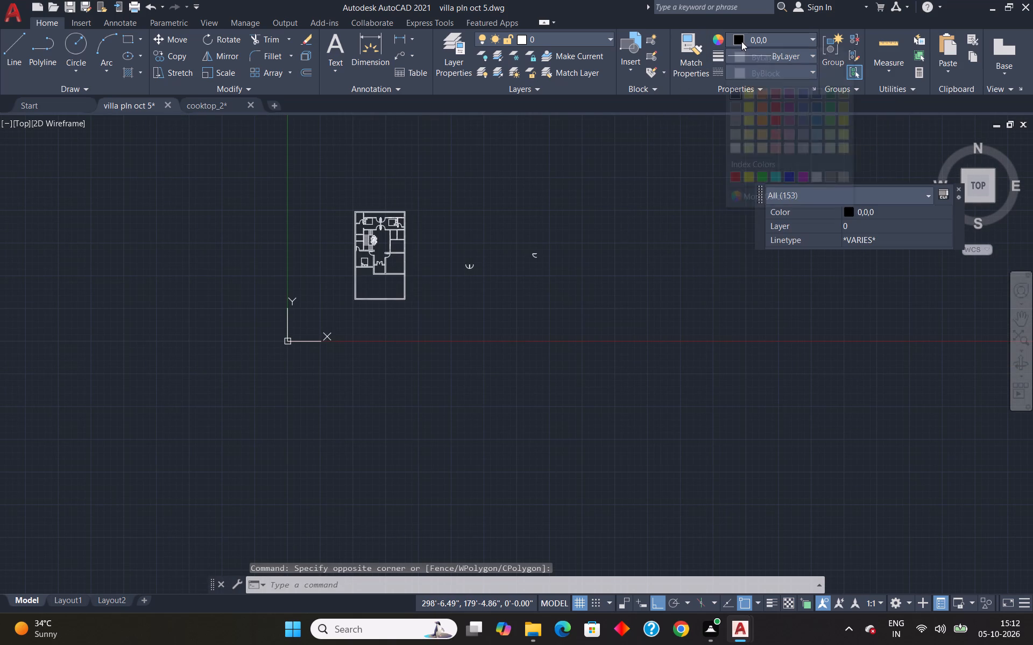
click(738, 54)
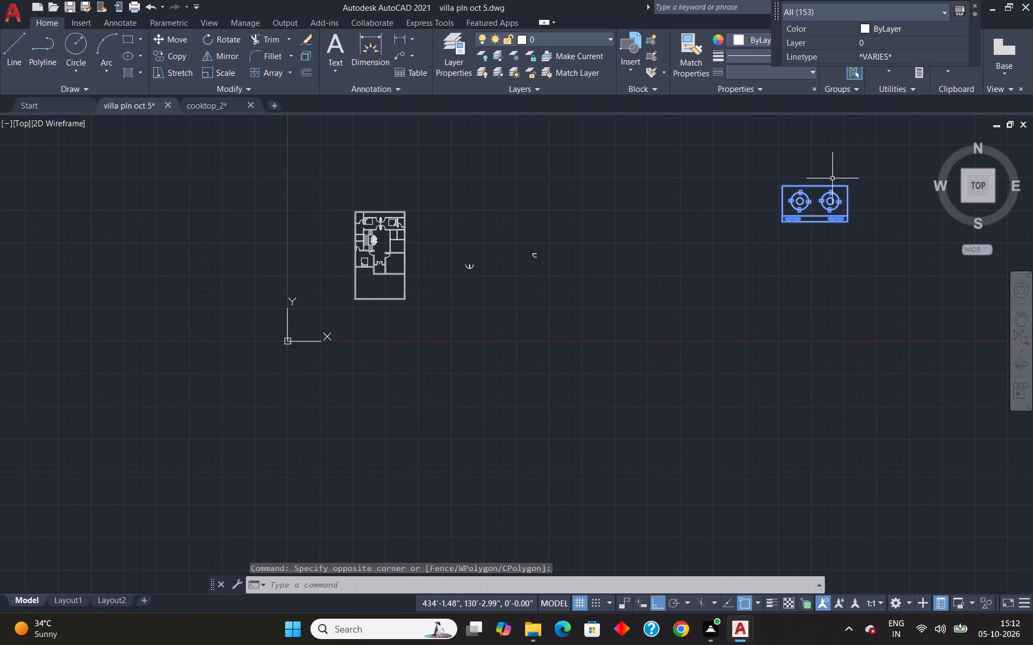
Scale the cooktop down freehand about a point between its two burners, to suit the villa plan.
text(sc)
key(Return)
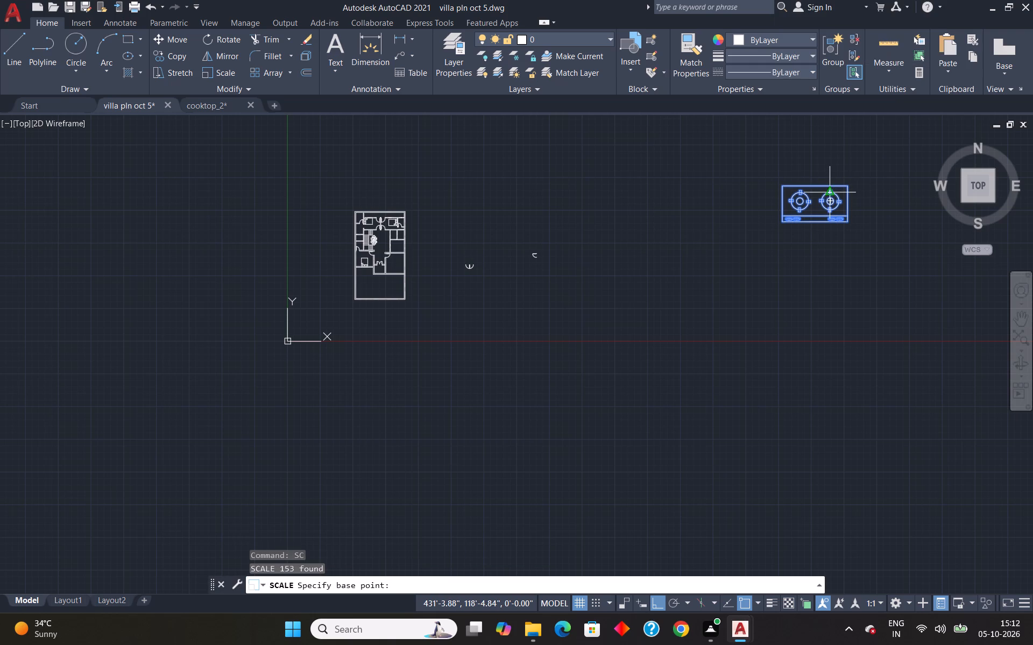
scroll(830, 192, up, 4)
click(718, 236)
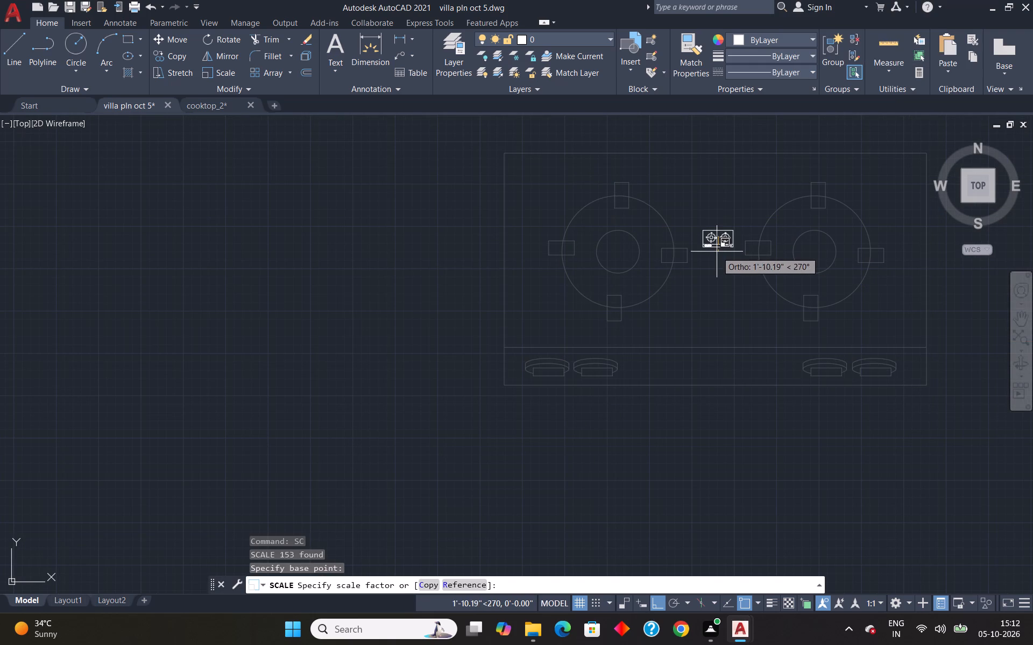
click(715, 255)
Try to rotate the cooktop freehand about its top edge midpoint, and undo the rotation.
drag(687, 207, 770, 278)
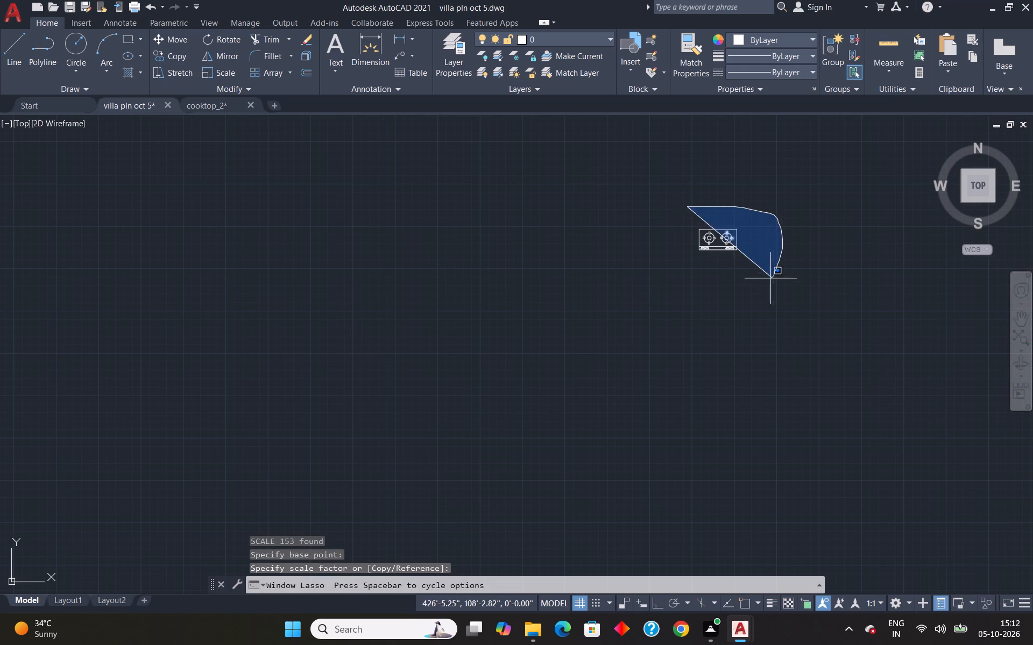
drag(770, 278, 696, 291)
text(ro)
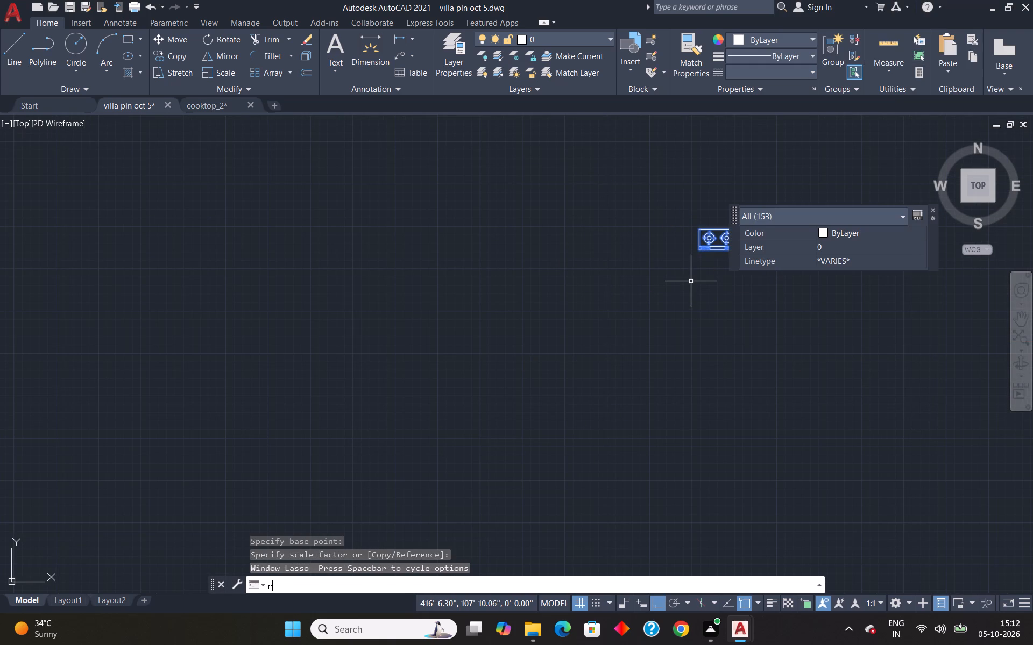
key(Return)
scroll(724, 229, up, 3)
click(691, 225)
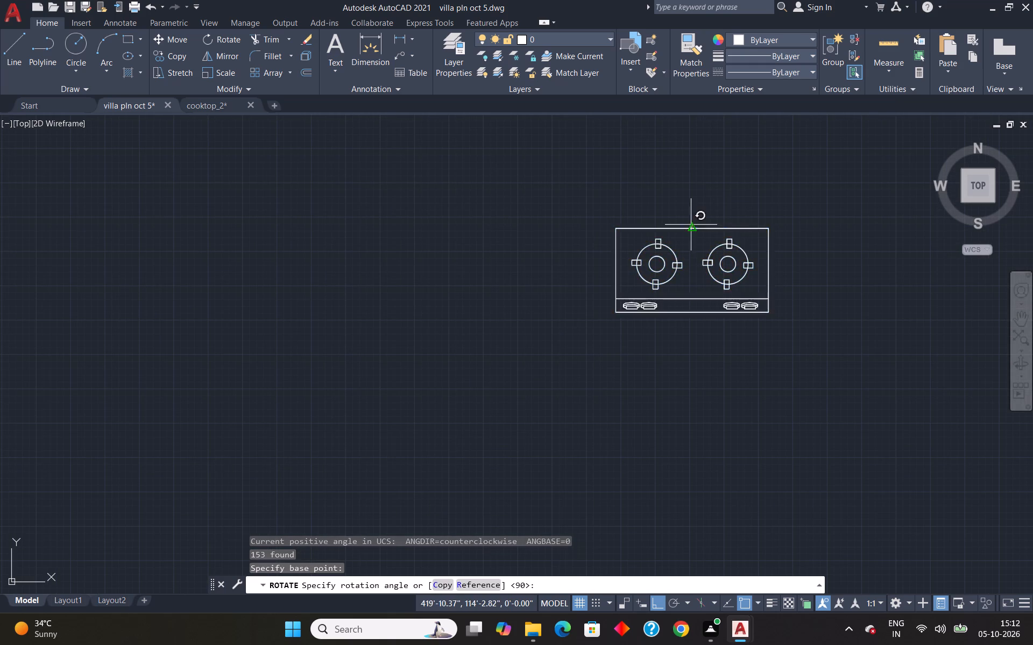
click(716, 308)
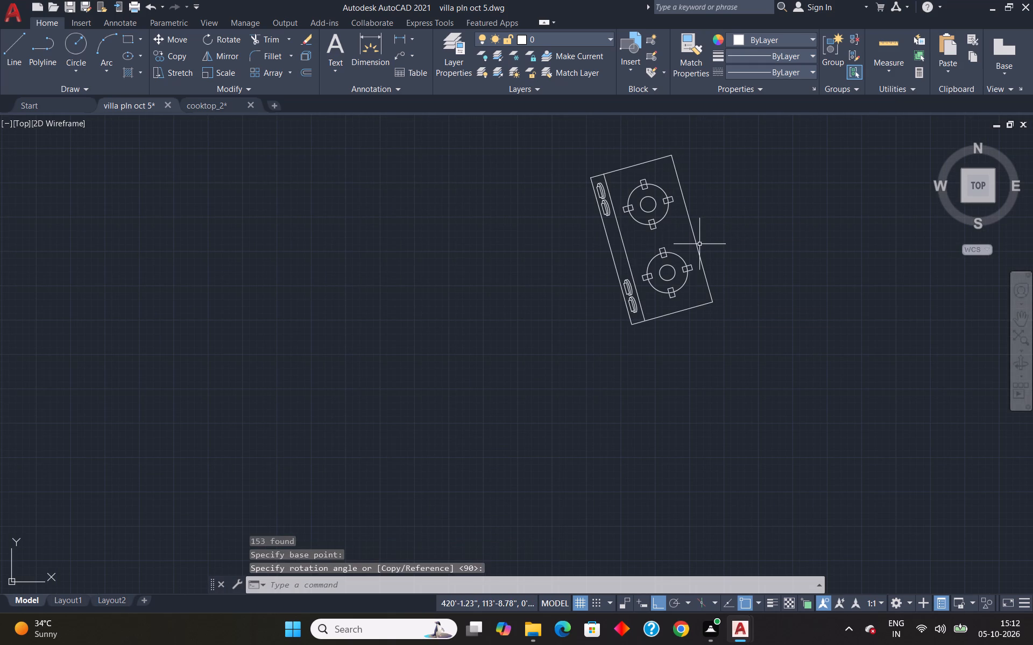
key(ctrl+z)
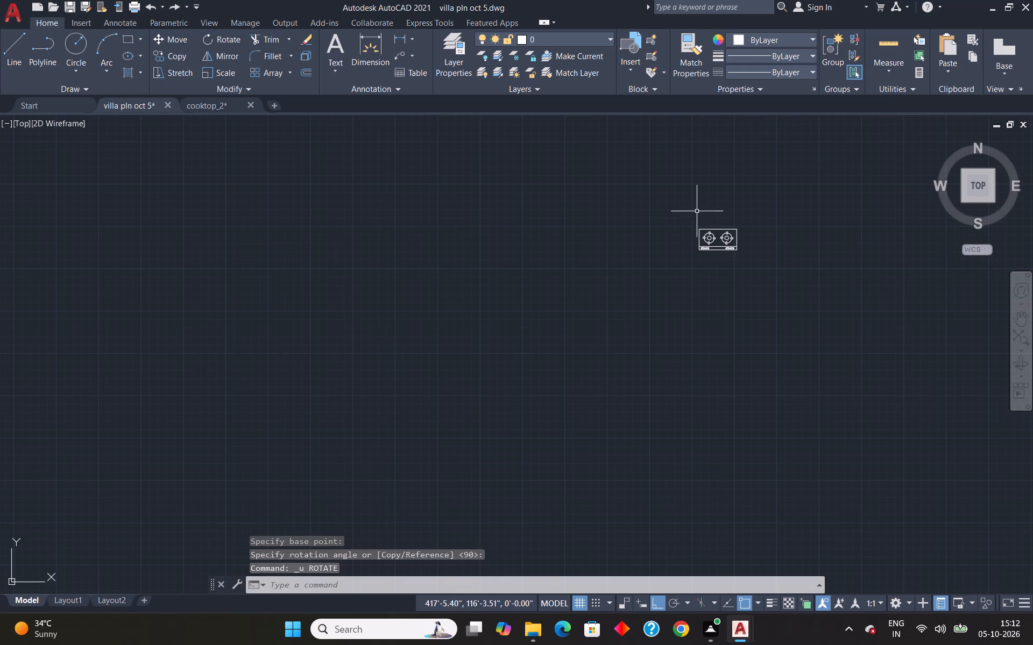
Rotate the cooktop to 270° about its top edge midpoint with Ortho on.
drag(678, 208, 716, 302)
text(ro)
key(Return)
click(718, 227)
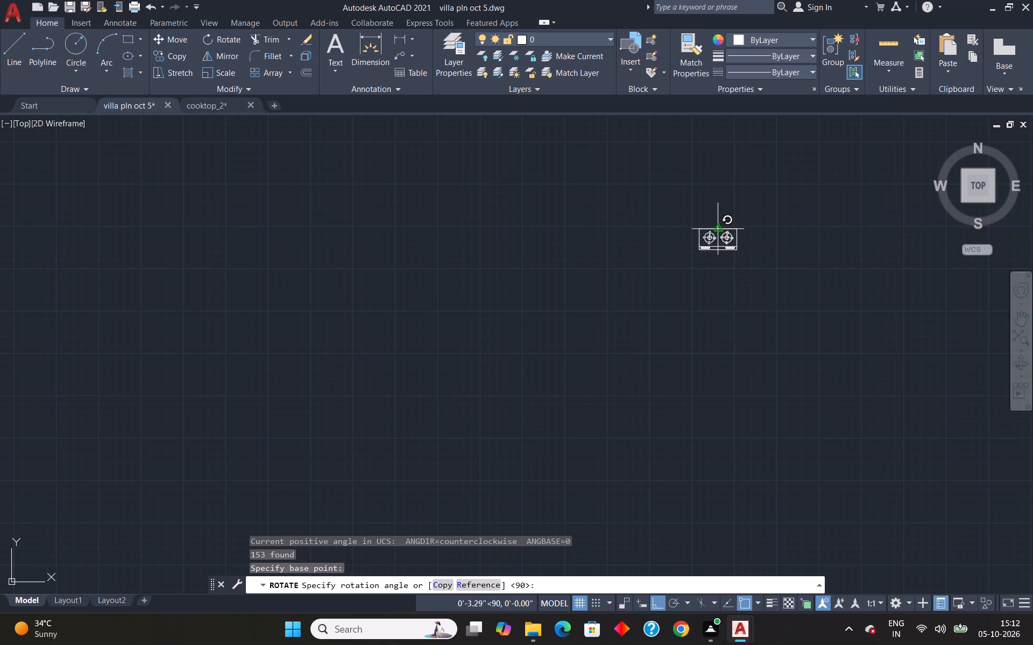
click(729, 286)
Move the rotated cooktop by its right edge into the kitchen, just inside the plan's right outer wall, with Ortho off.
click(751, 197)
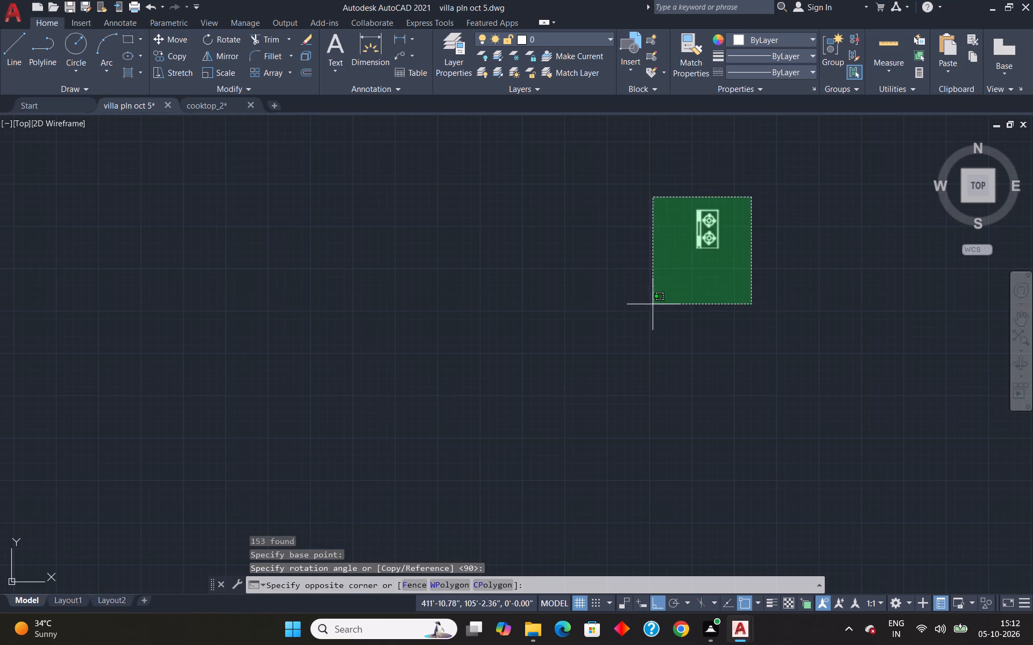
click(651, 311)
key(m)
key(Return)
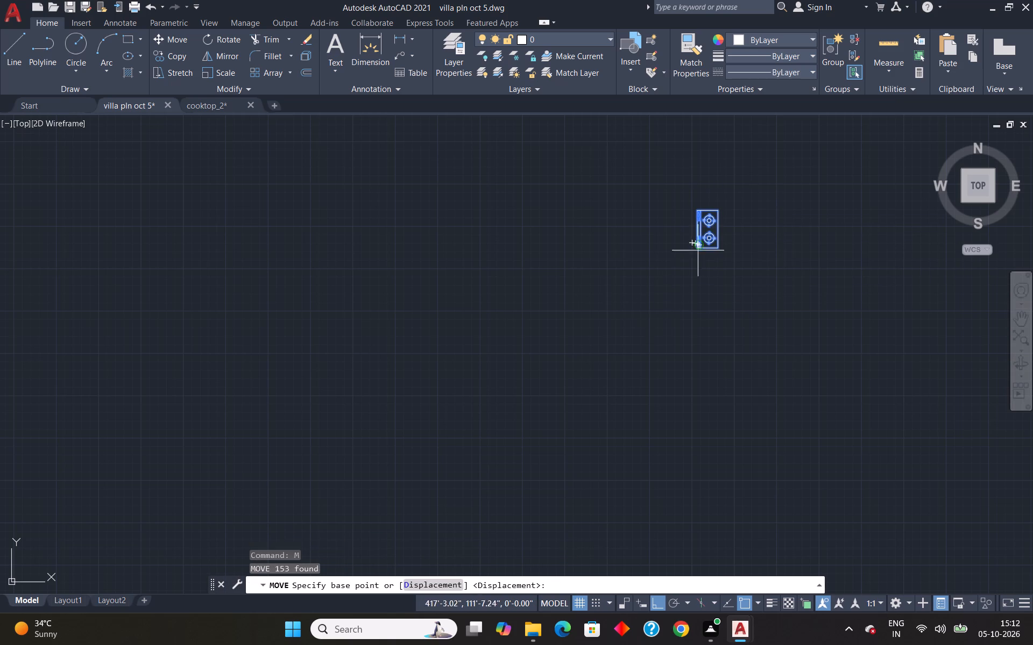
scroll(713, 223, up, 4)
click(710, 258)
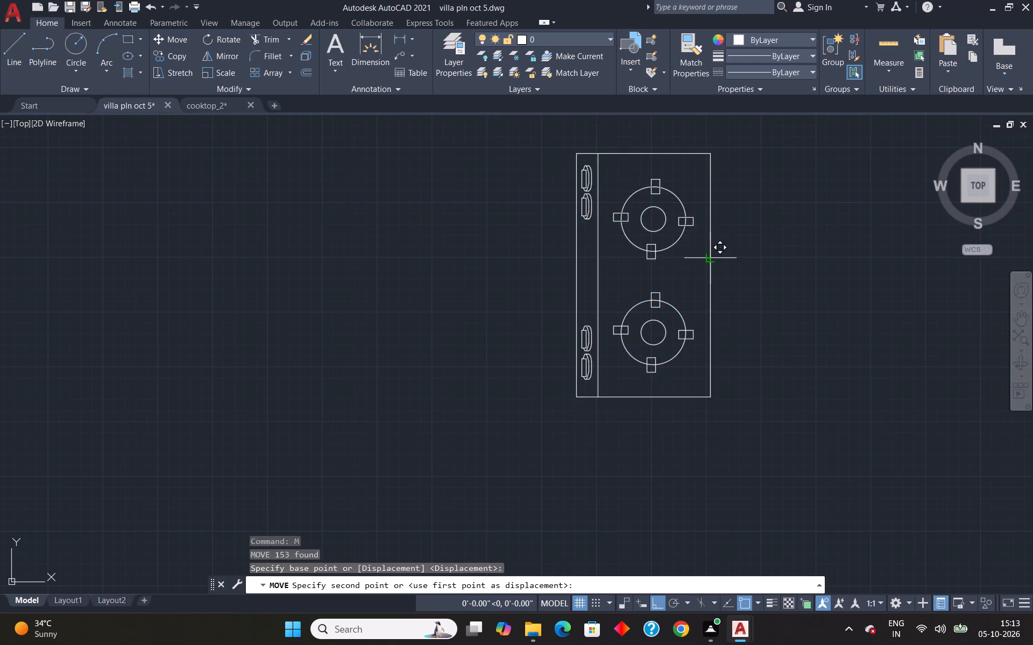
scroll(710, 258, down, 11)
scroll(442, 279, up, 3)
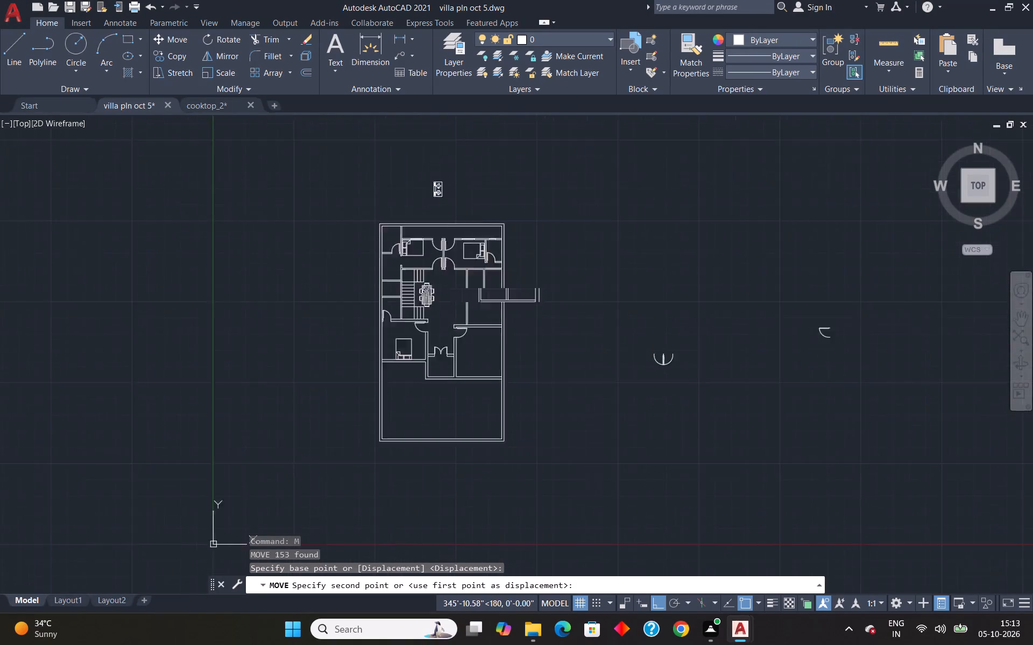
scroll(442, 279, up, 3)
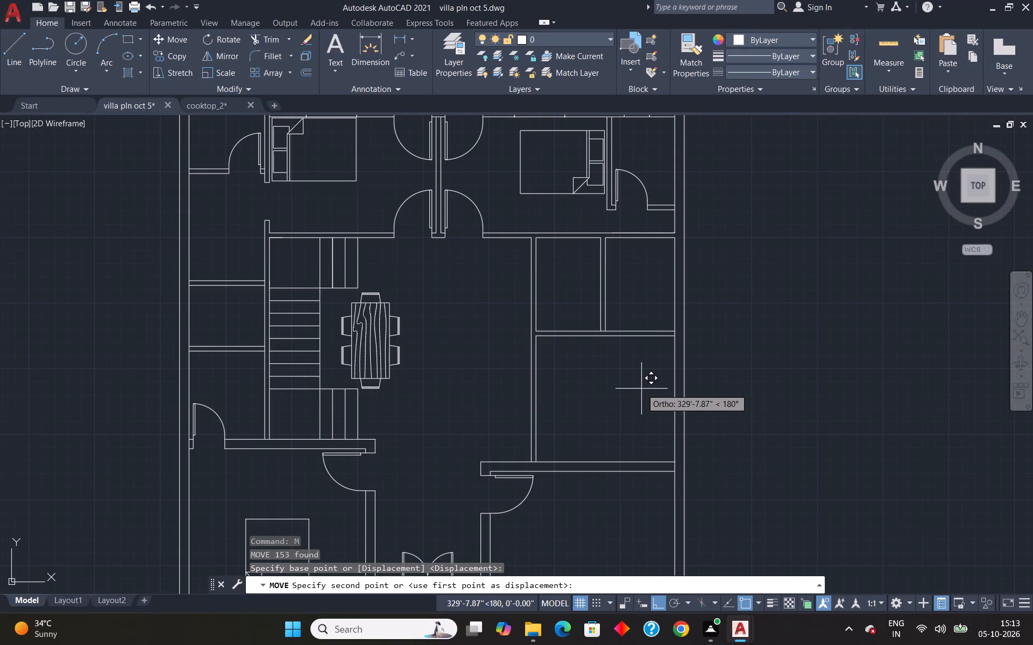
key(F8)
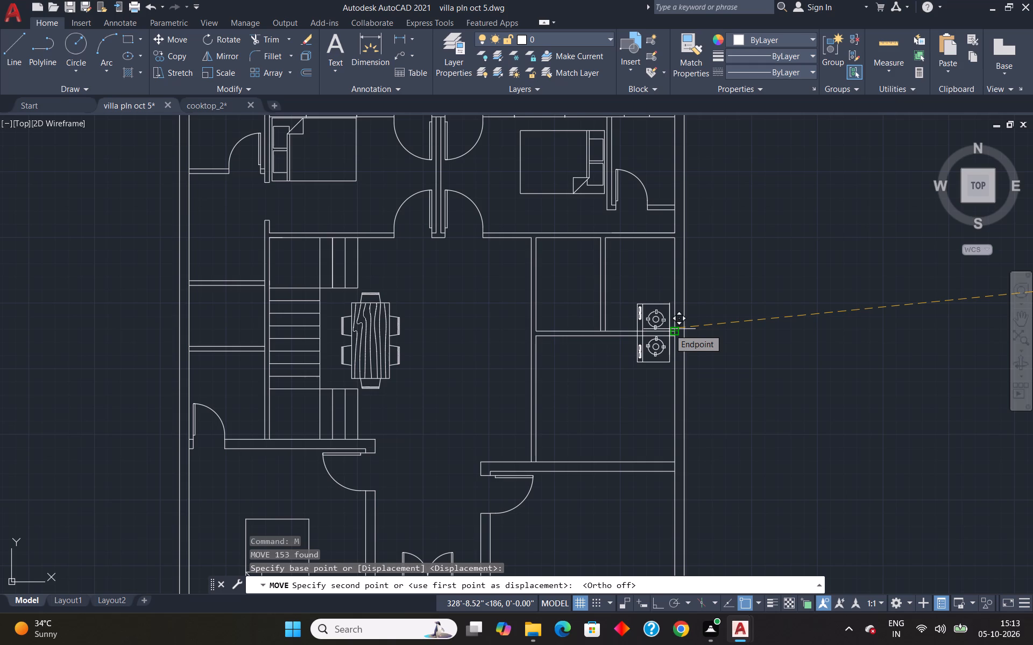
scroll(670, 385, up, 4)
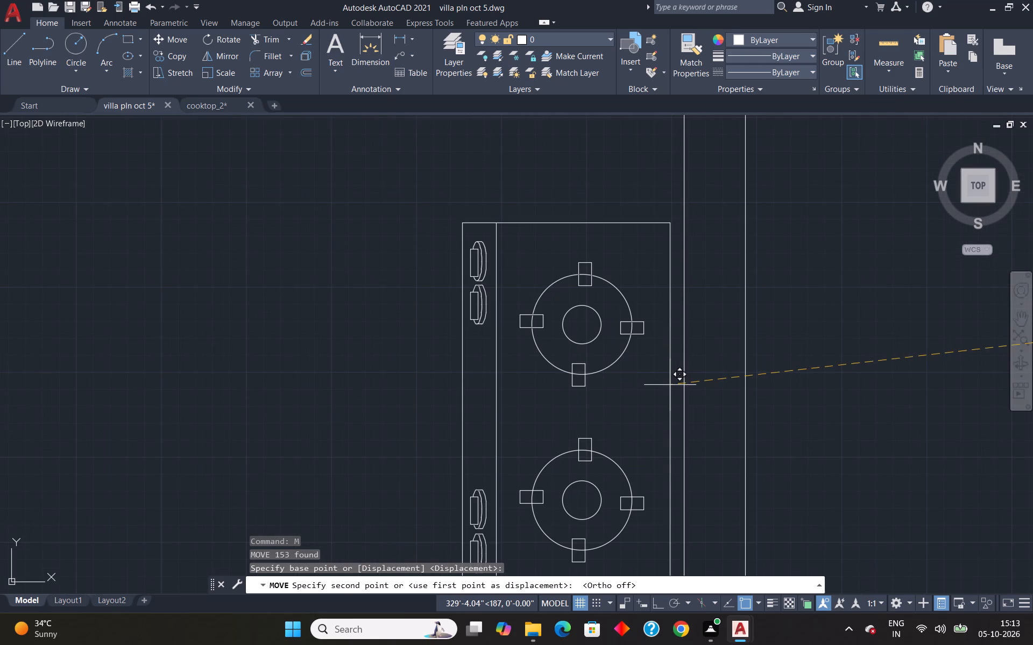
click(675, 382)
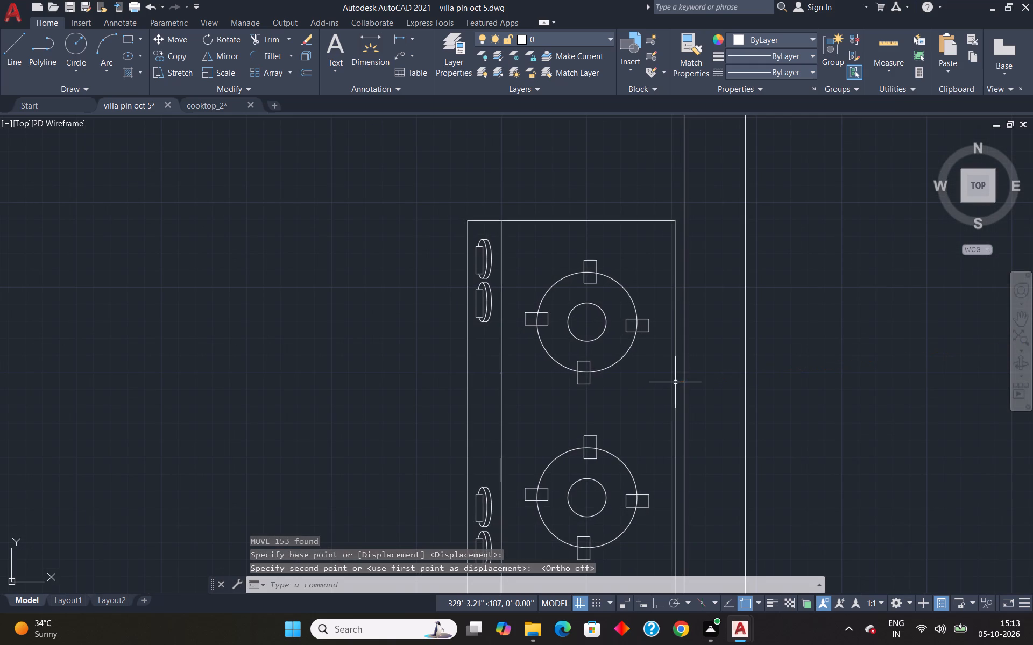
Delete the three stray door blocks lying outside the villa plan.
scroll(671, 271, down, 3)
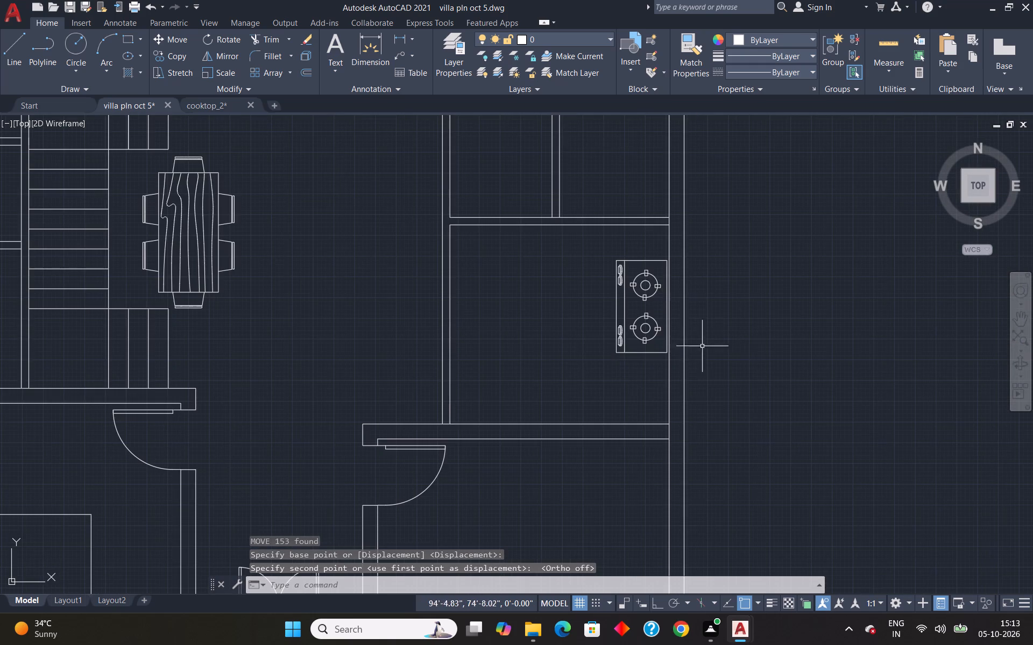
scroll(683, 259, down, 3)
scroll(706, 254, up, 2)
scroll(705, 251, down, 3)
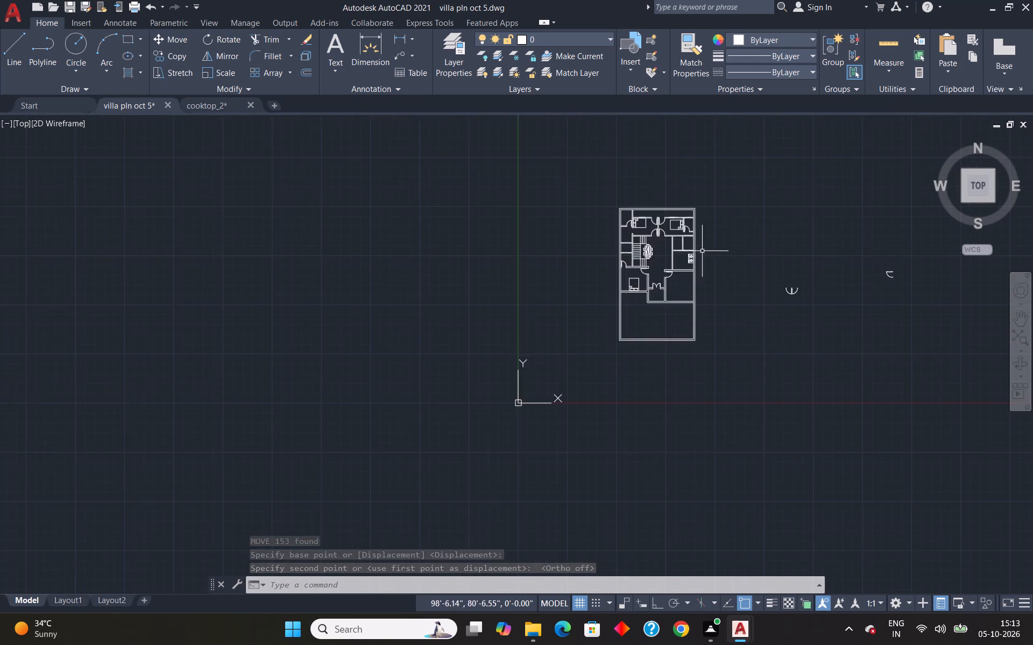
scroll(700, 252, down, 2)
drag(738, 243, 773, 242)
click(847, 334)
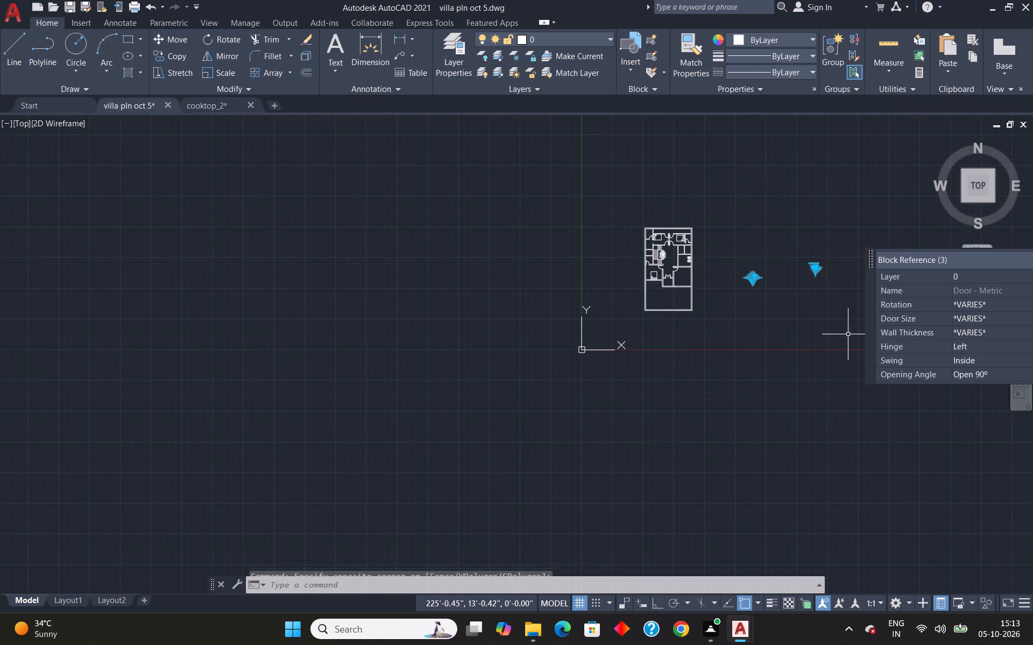
key(Delete)
Open the blocks of the House Designer.dwg sample drawing in DesignCenter.
scroll(664, 230, up, 2)
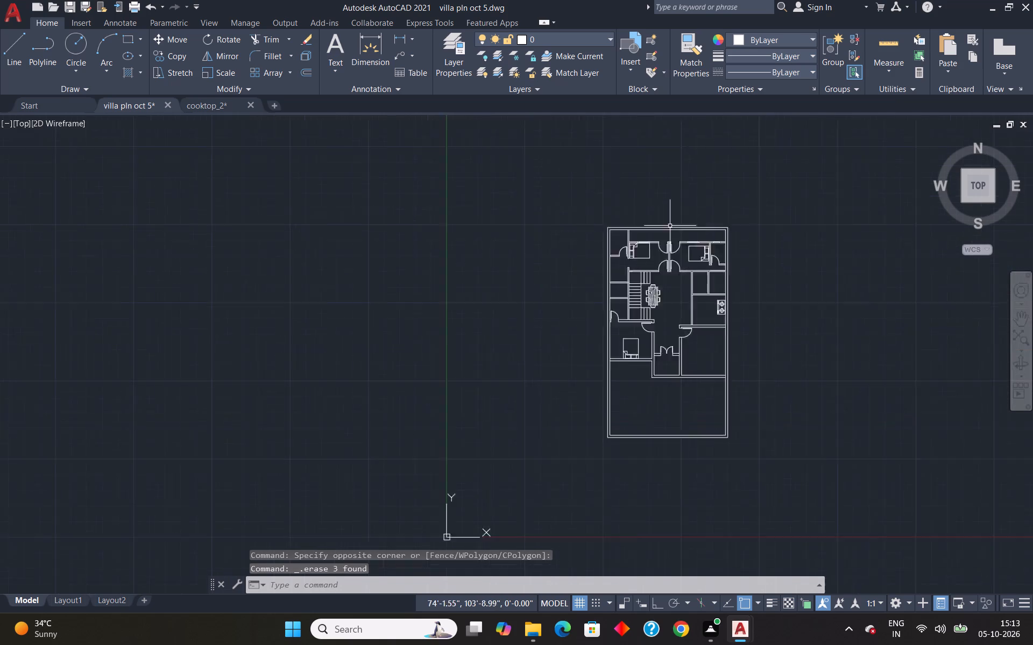
scroll(670, 225, up, 2)
scroll(653, 263, down, 1)
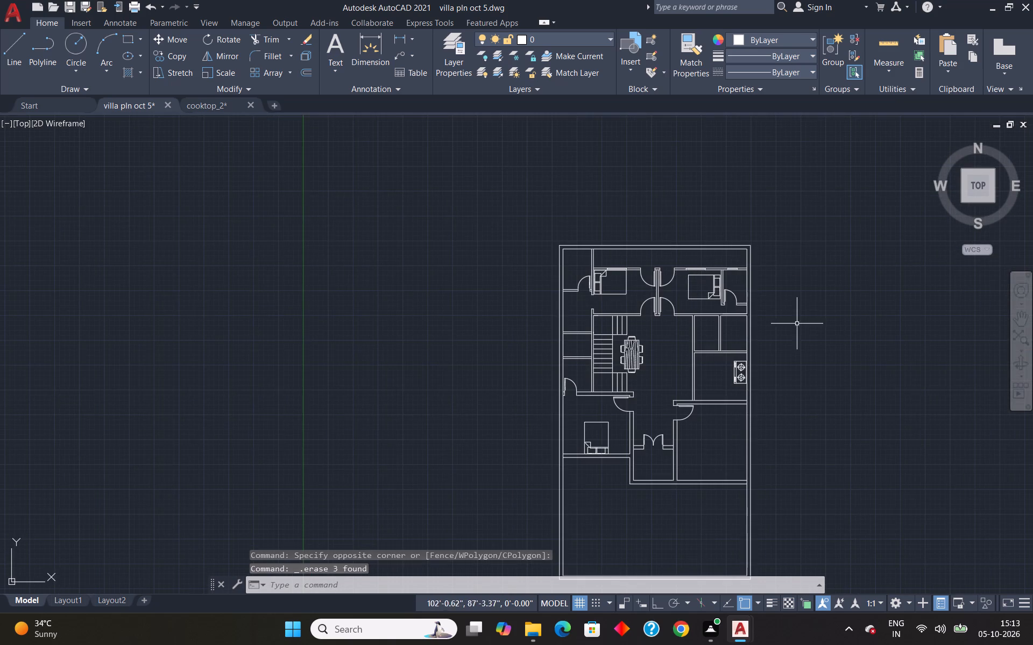
scroll(777, 281, down, 5)
scroll(827, 293, down, 4)
scroll(907, 283, up, 2)
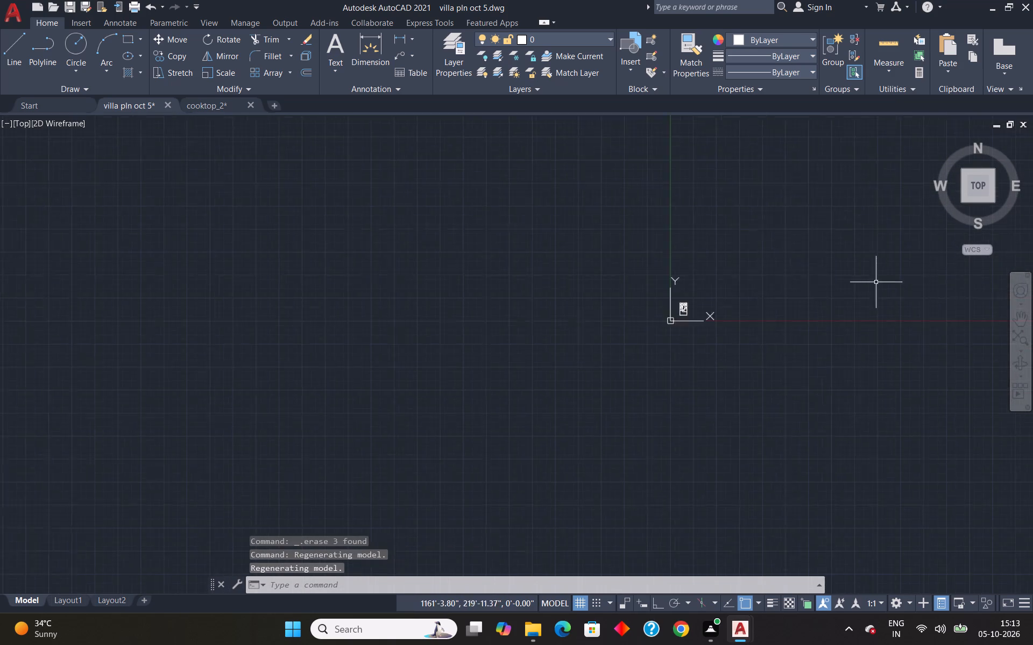
scroll(875, 282, up, 2)
text(dc)
key(Return)
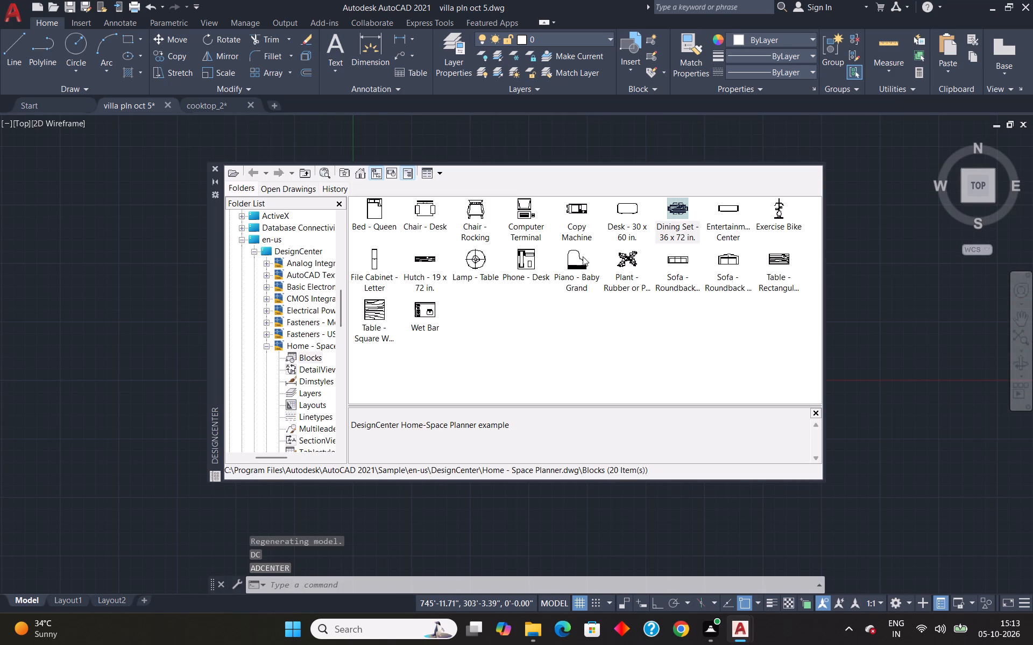
click(360, 178)
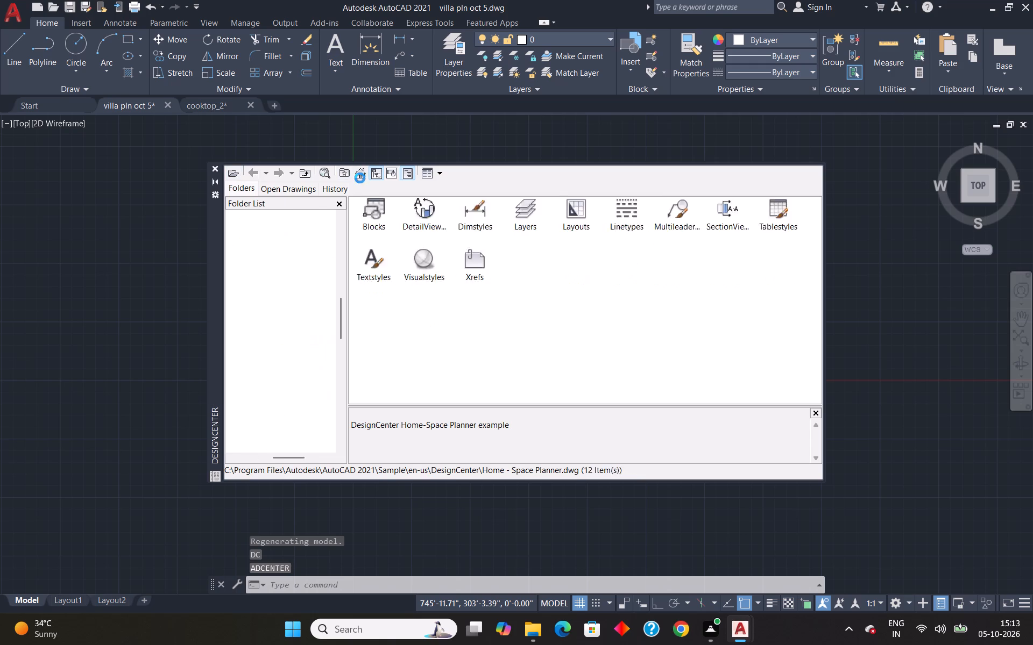
double_click(476, 217)
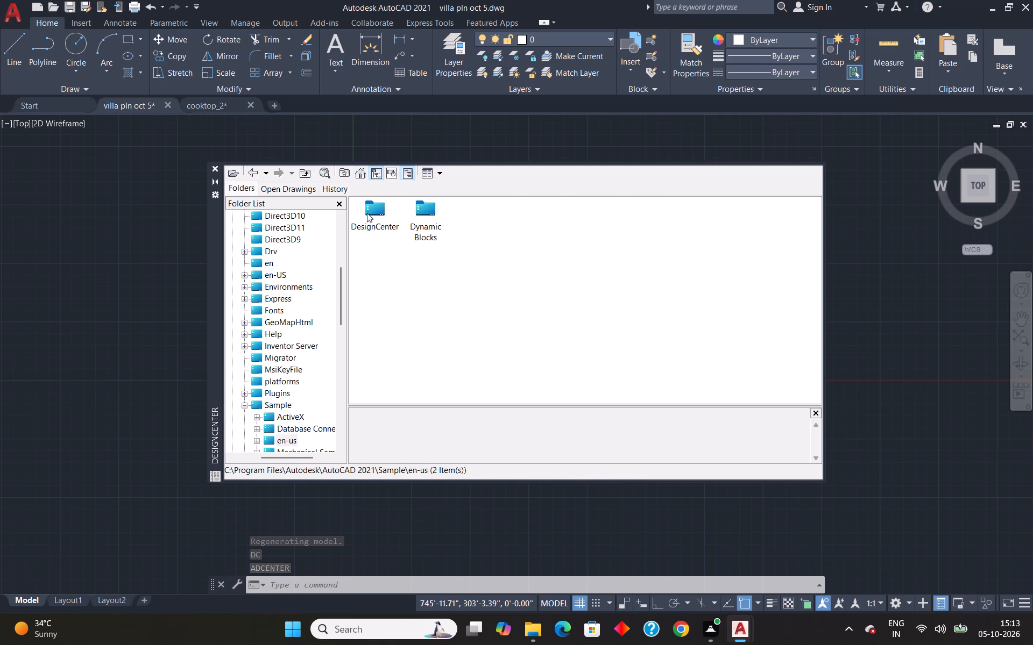
double_click(367, 213)
double_click(729, 217)
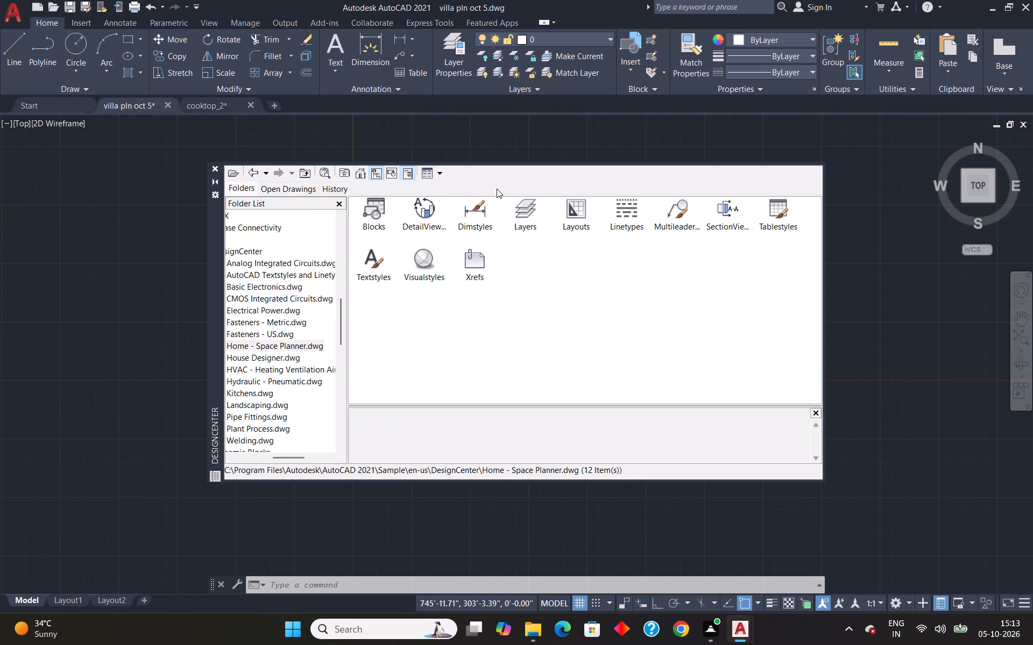
double_click(384, 204)
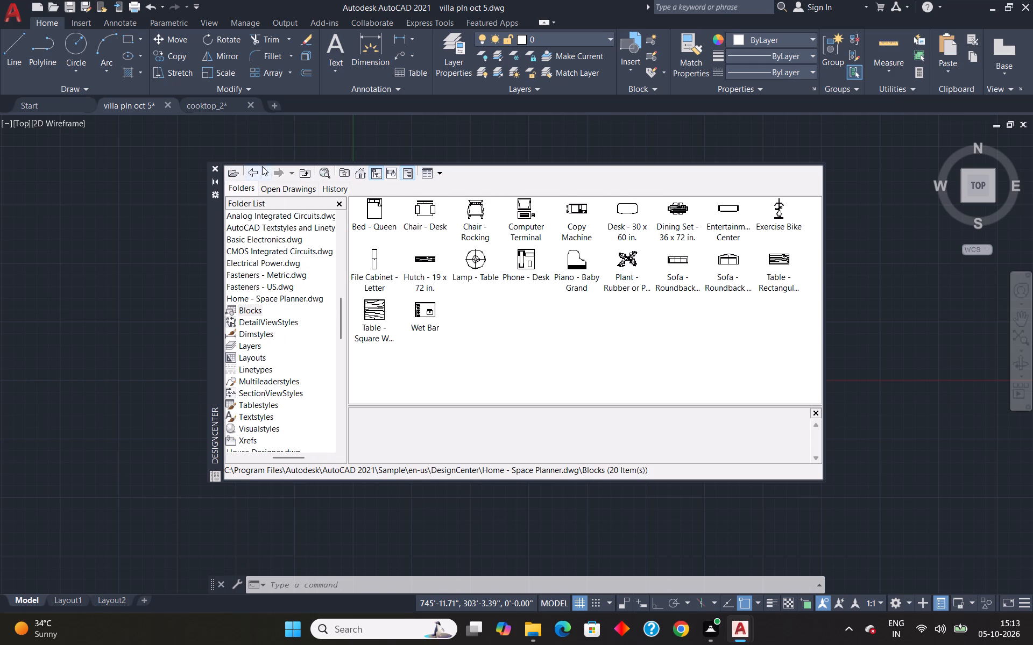
click(252, 173)
click(252, 173)
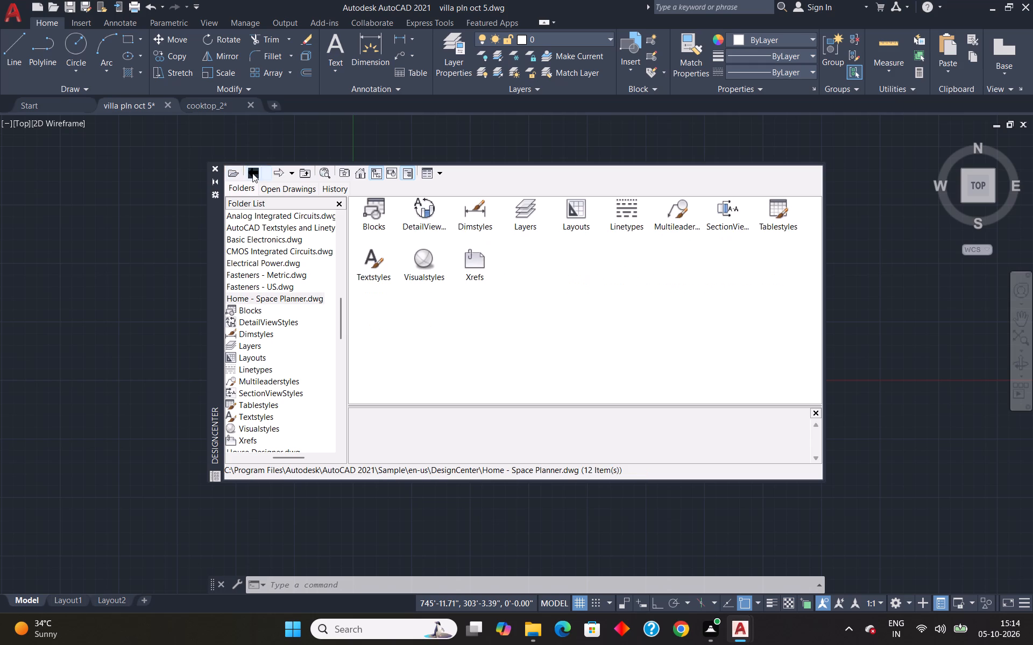
click(252, 173)
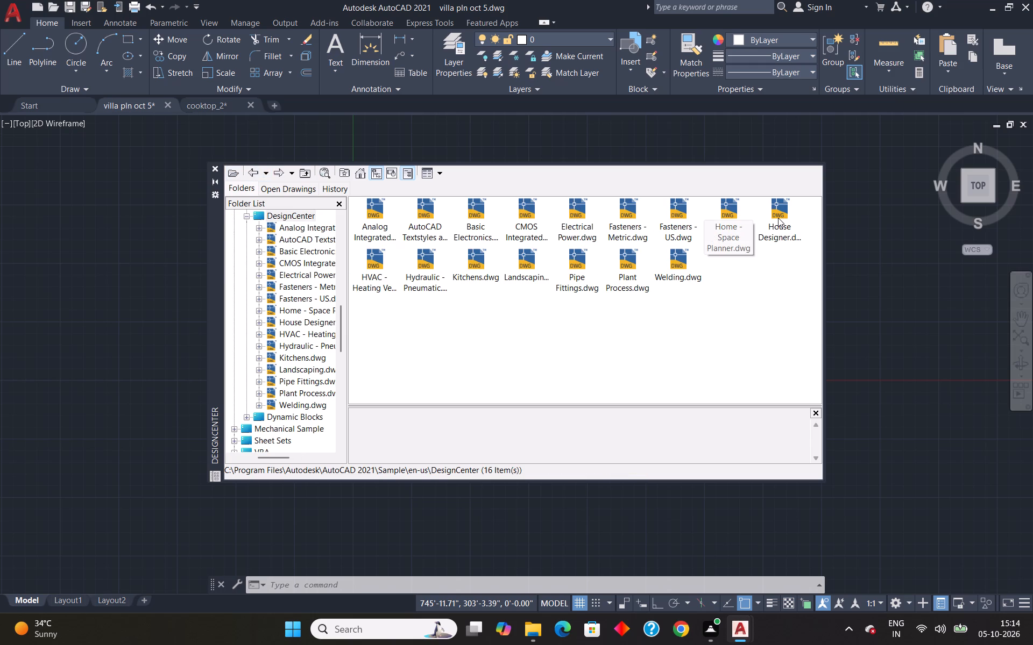
double_click(778, 218)
double_click(373, 208)
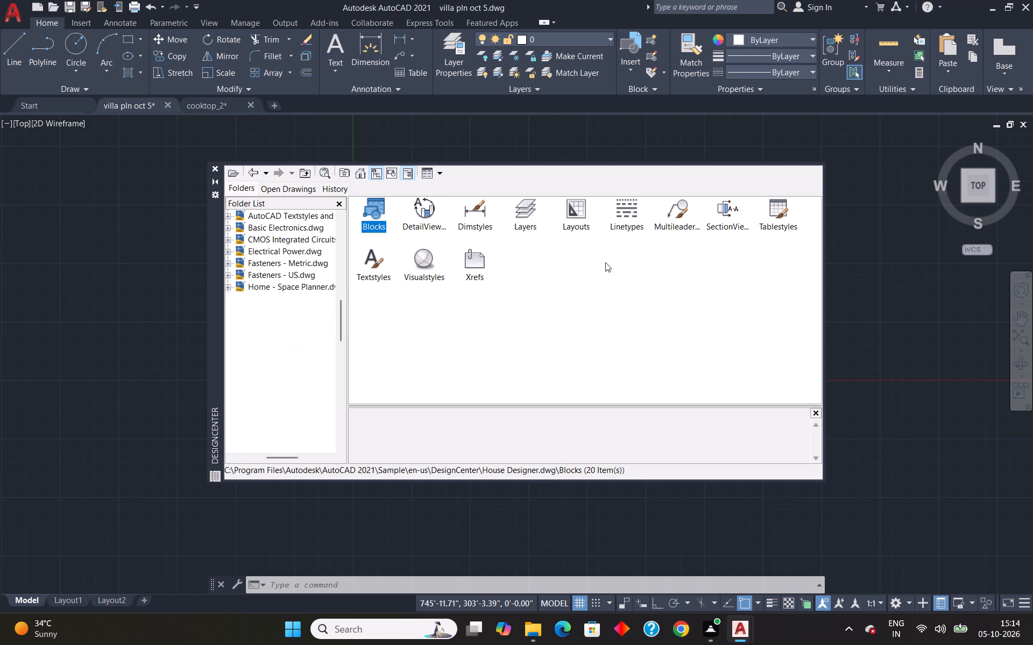
Insert the Toilet - top and Sink - Oval top blocks in empty space far from the plan and close DesignCenter.
drag(731, 260, 892, 312)
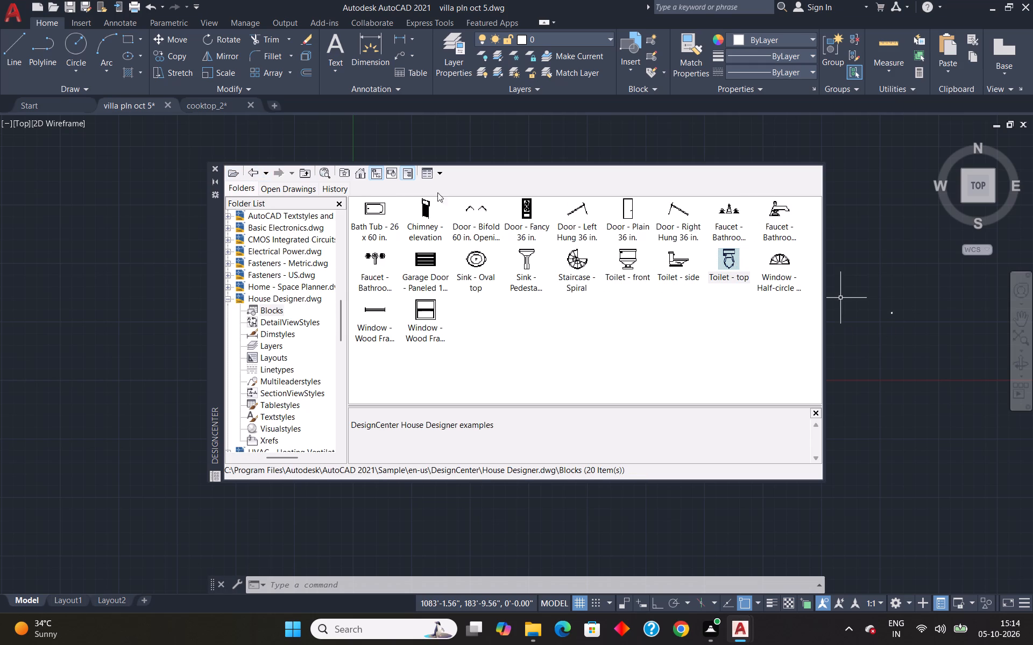
drag(472, 261, 849, 360)
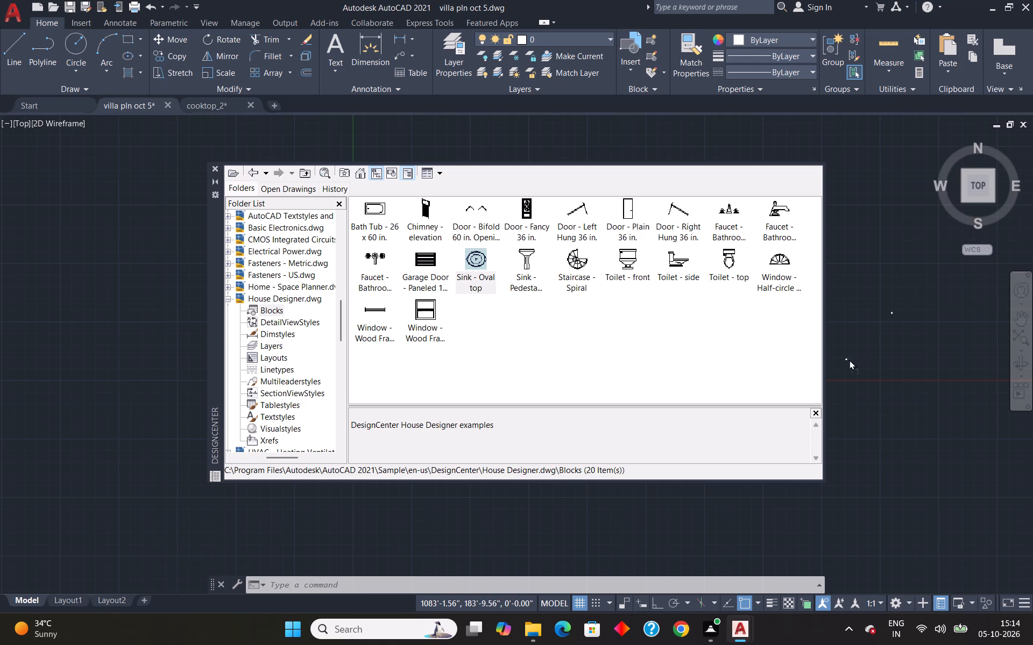
drag(849, 360, 884, 354)
click(215, 167)
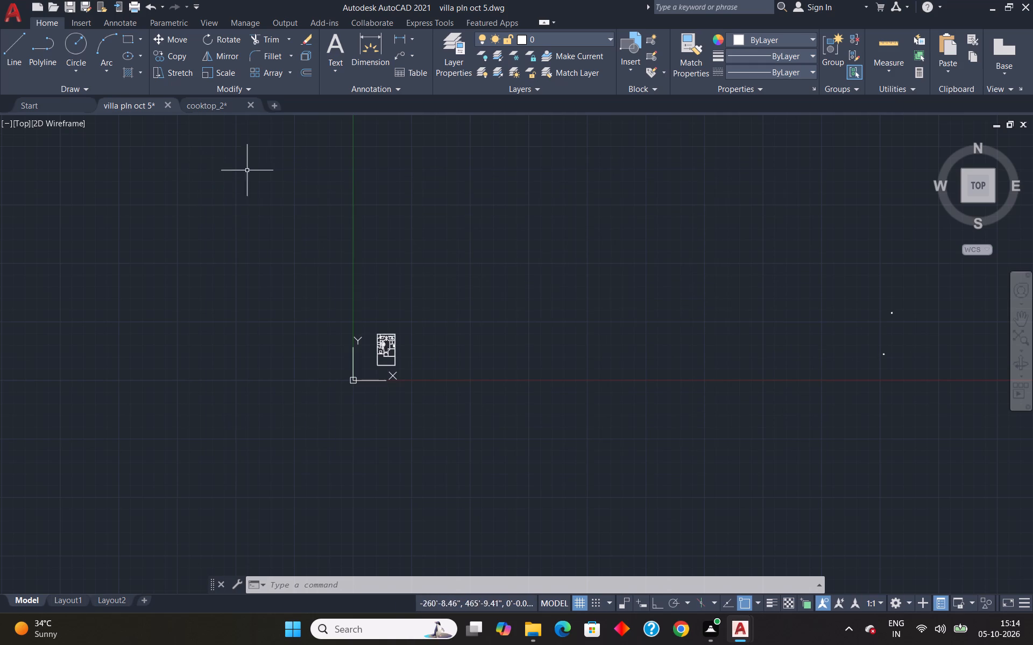
Copy the toilet by its tank's upper edge midpoint into the plan's upper-right bathroom, against the window wall.
scroll(926, 315, up, 6)
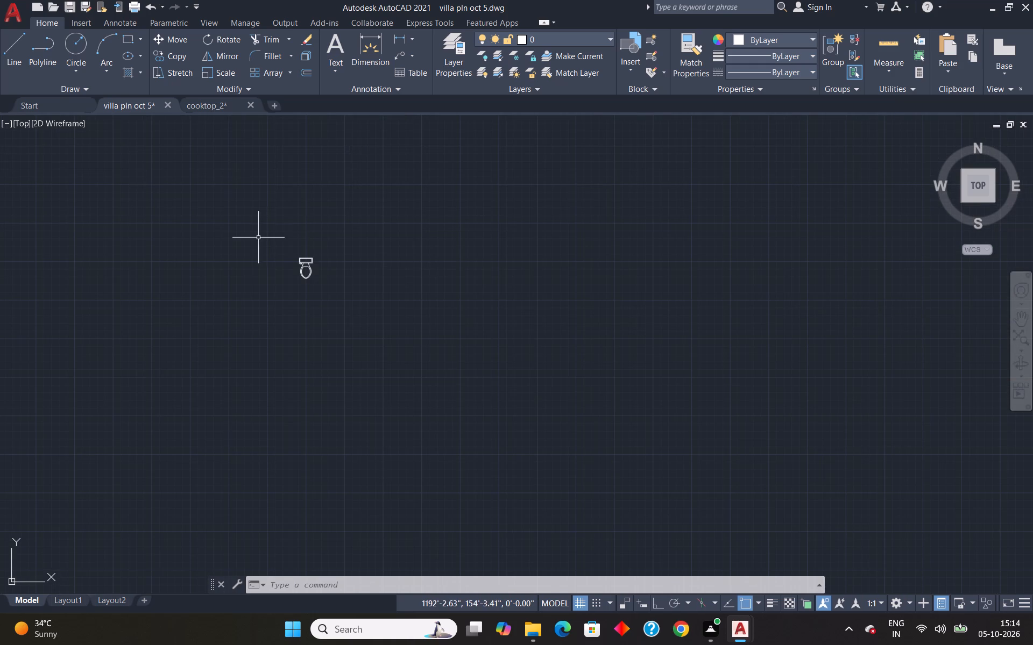
click(308, 263)
key(c)
key(o)
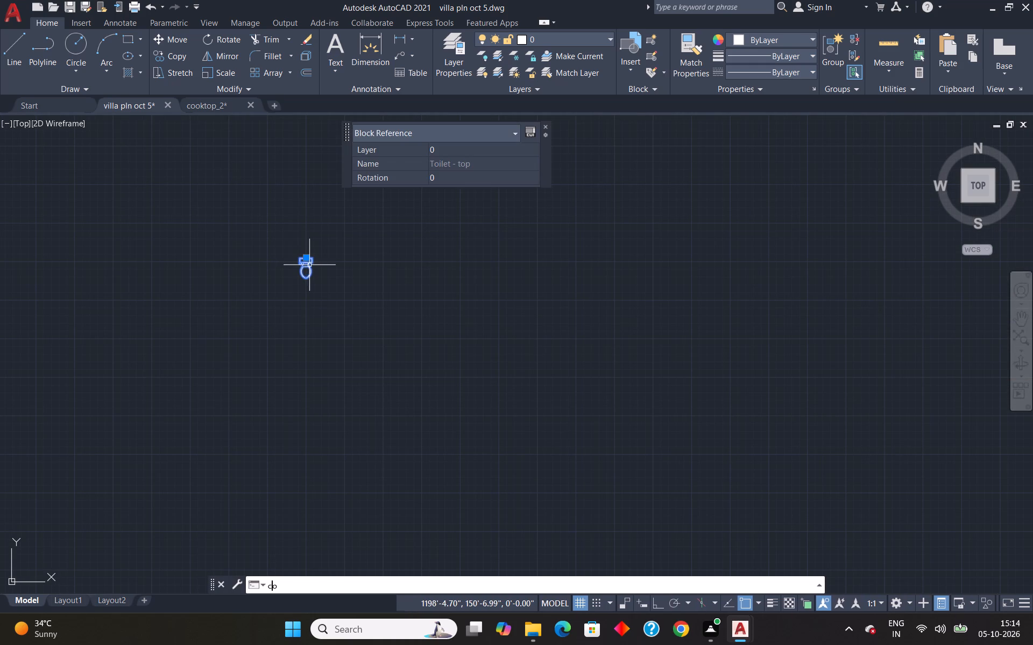
key(Return)
scroll(302, 262, up, 5)
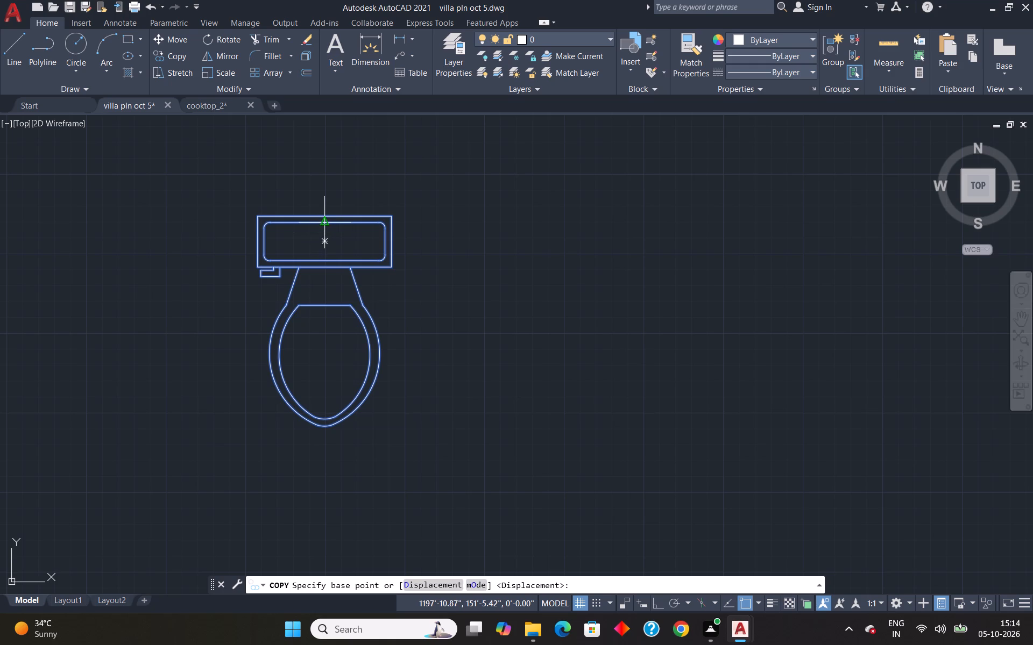
click(322, 225)
scroll(322, 225, down, 12)
scroll(259, 276, down, 3)
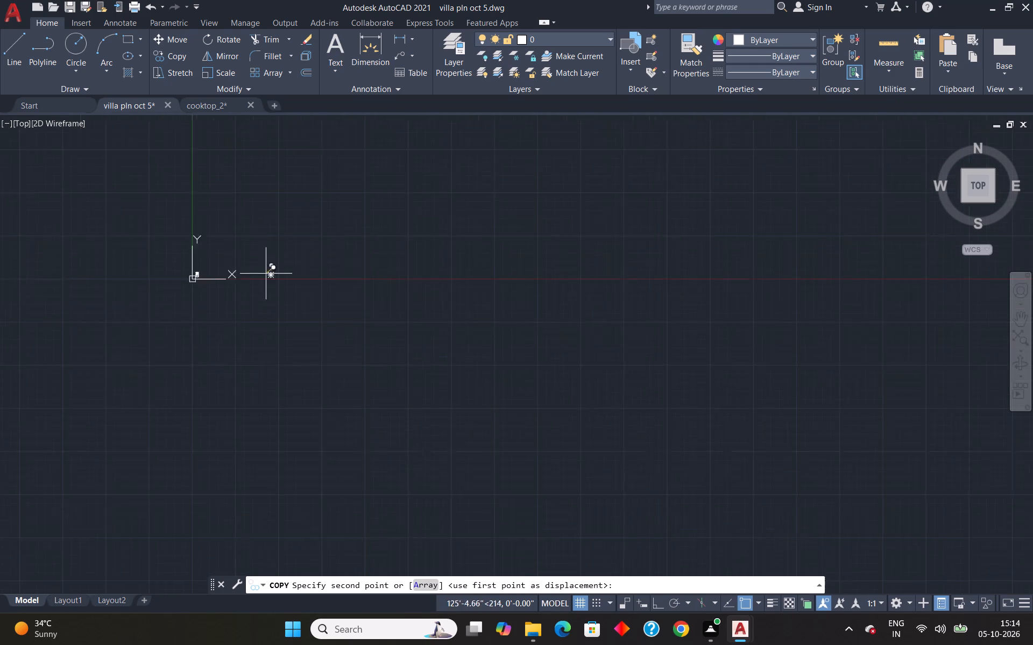
scroll(270, 273, down, 3)
scroll(260, 277, up, 6)
scroll(274, 278, down, 4)
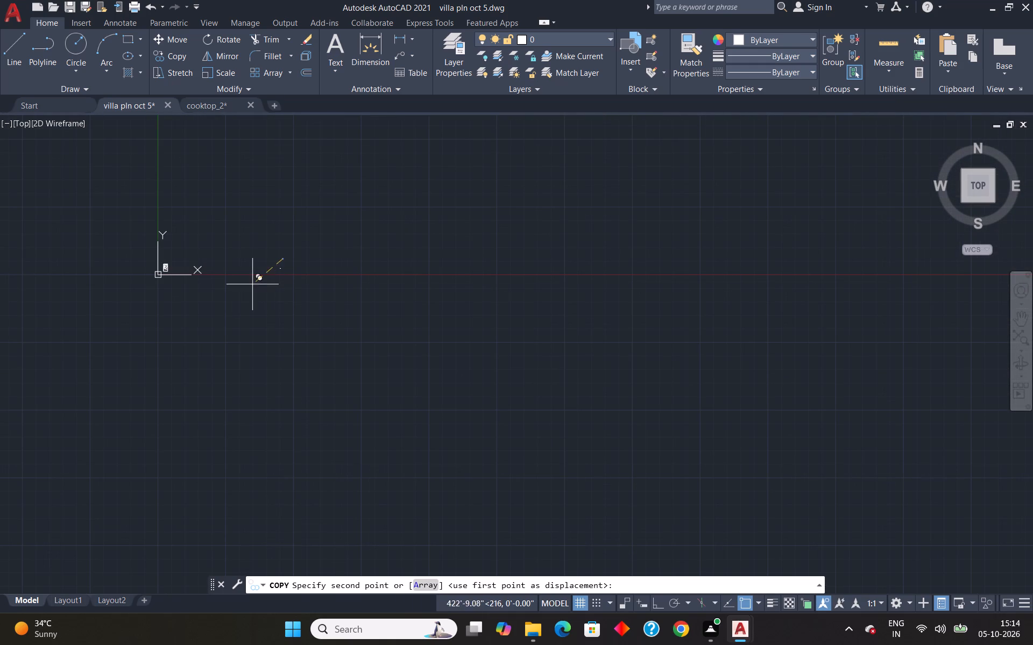
scroll(157, 273, up, 5)
scroll(240, 199, up, 2)
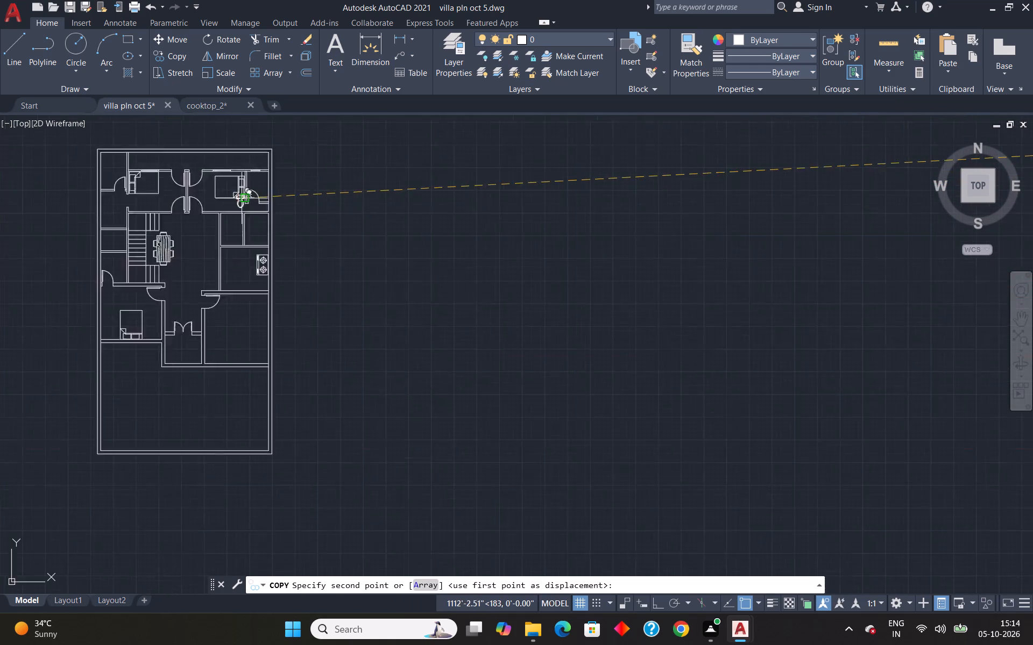
scroll(242, 198, up, 4)
scroll(286, 257, down, 3)
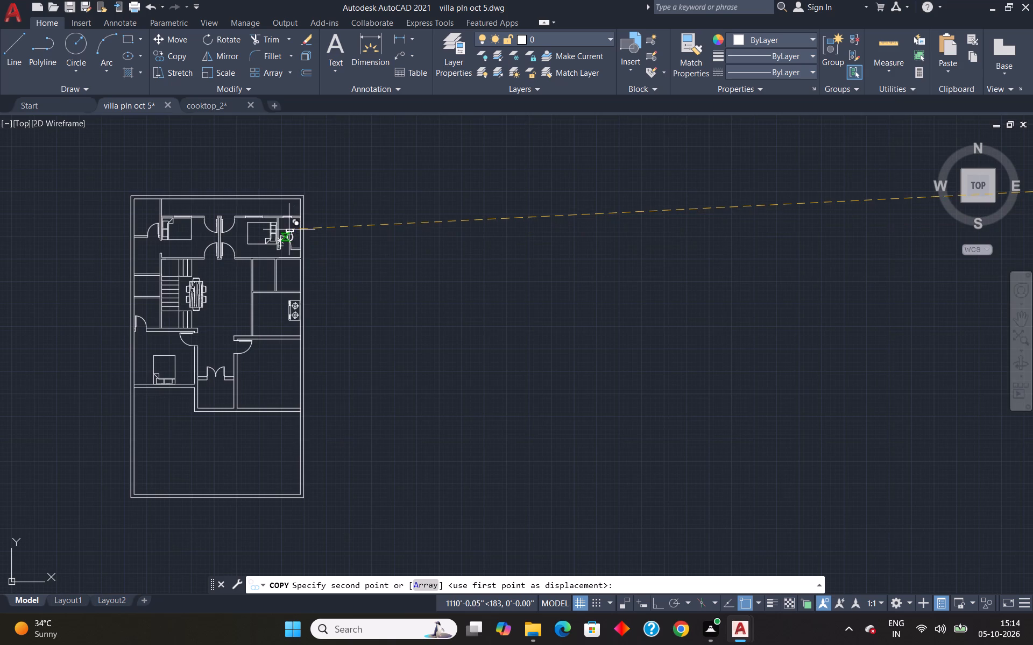
scroll(289, 230, up, 3)
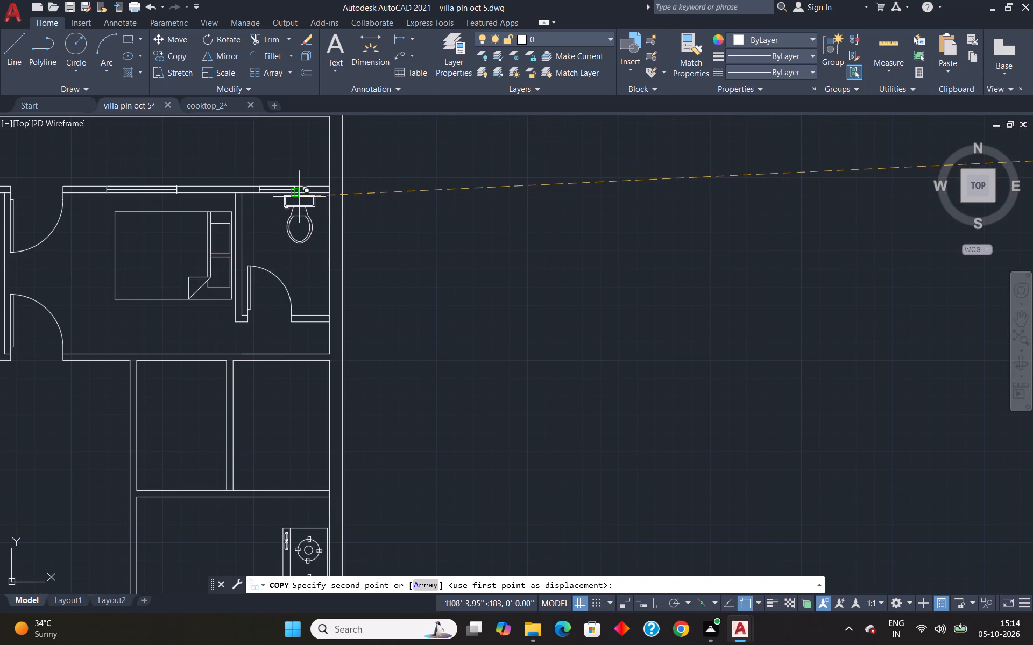
click(283, 197)
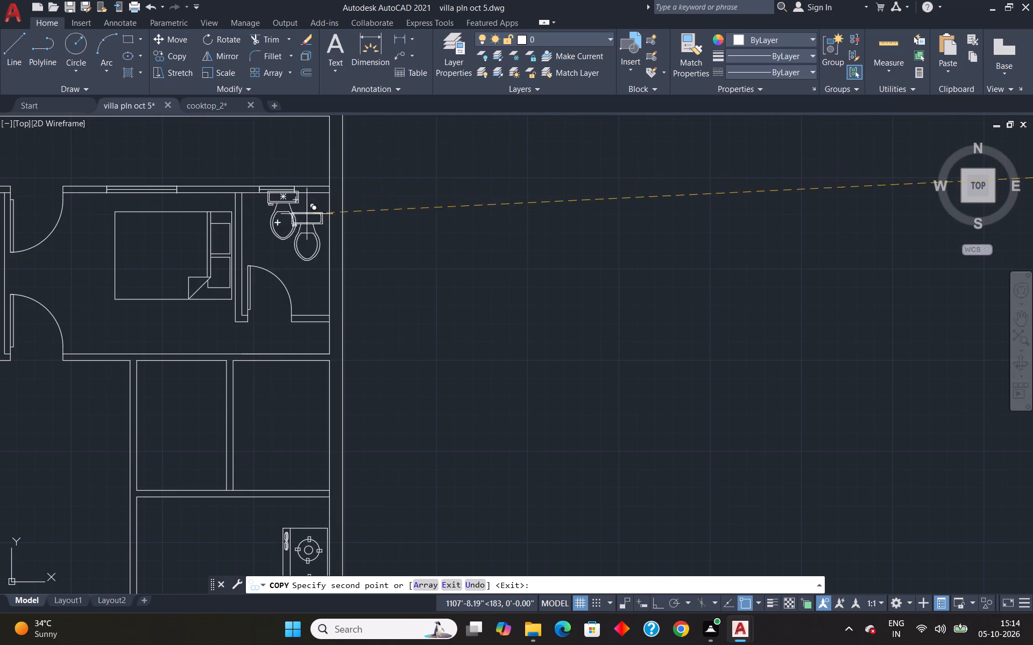
Place two more toilet copies against the top walls of the upper-left bathroom and the bathroom beside the staircase.
scroll(315, 216, down, 4)
scroll(223, 216, up, 5)
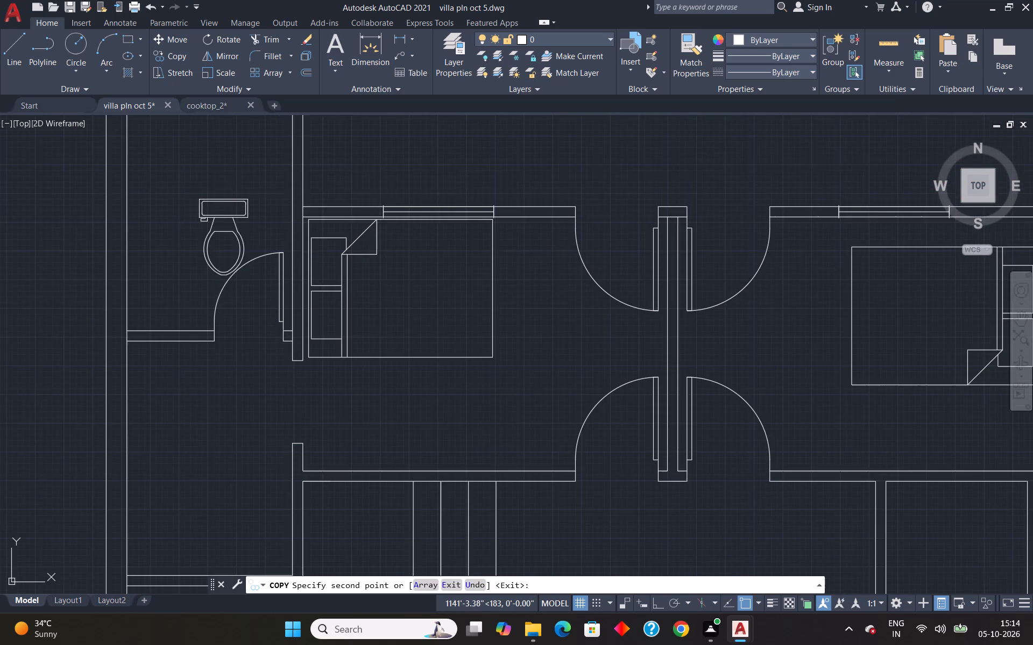
scroll(222, 173, down, 2)
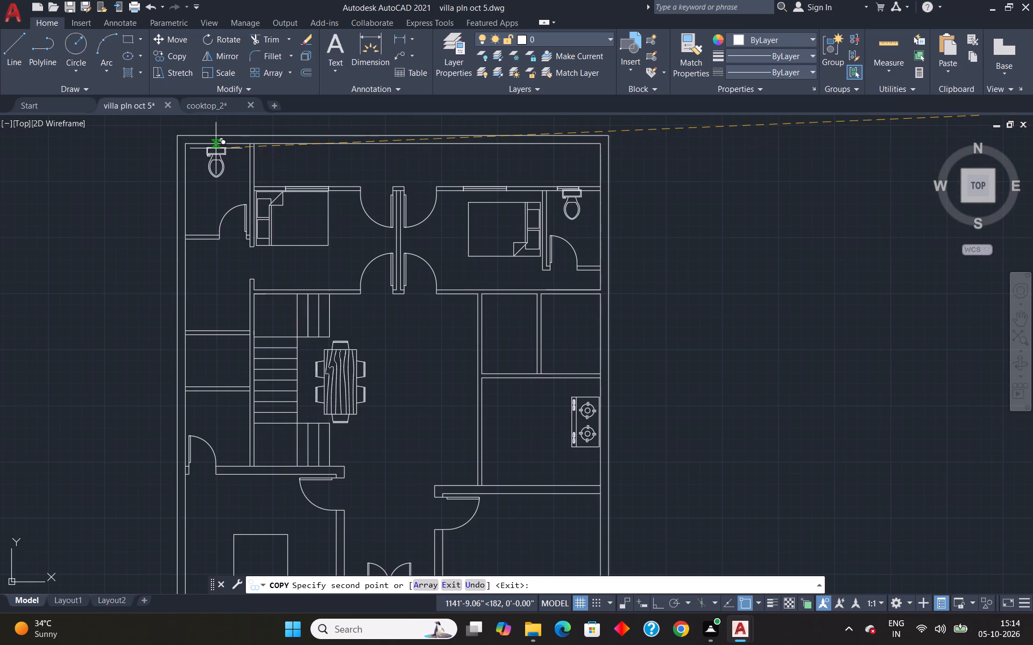
click(216, 148)
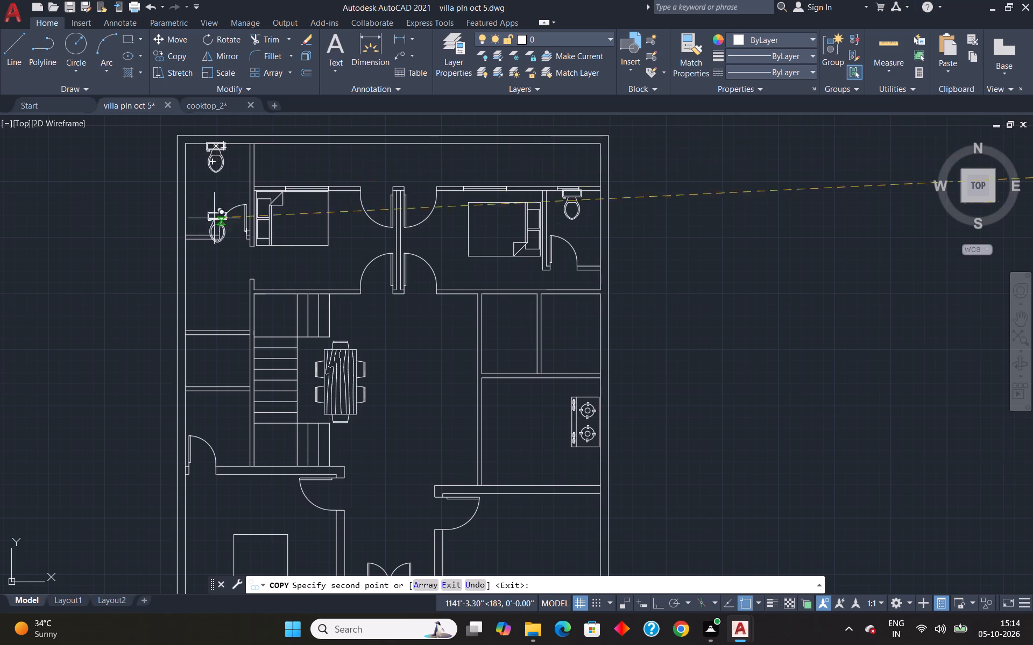
scroll(220, 408, up, 2)
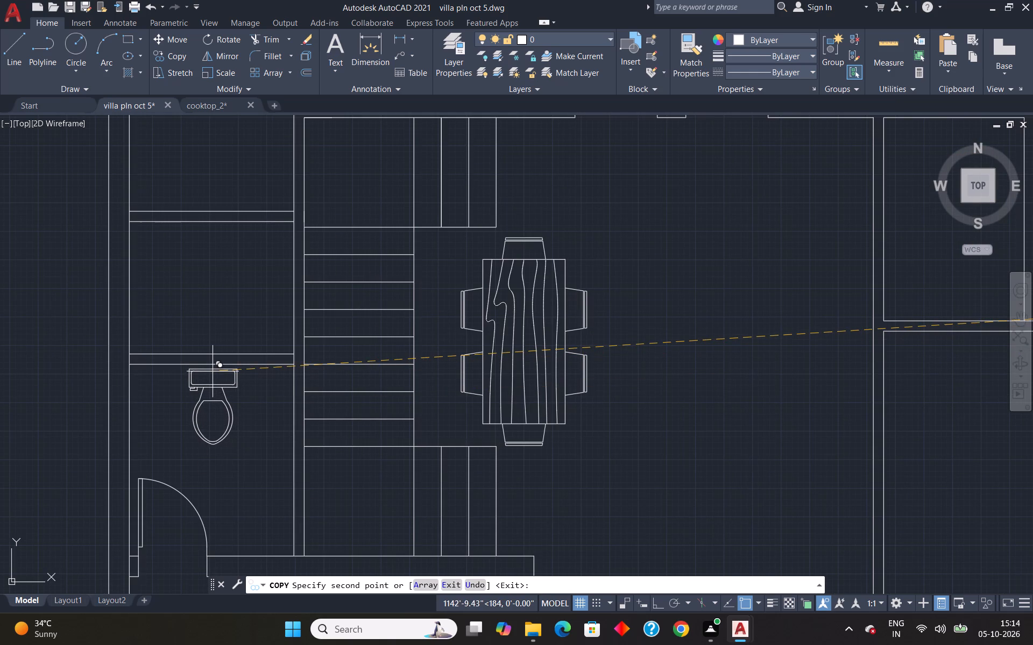
click(212, 371)
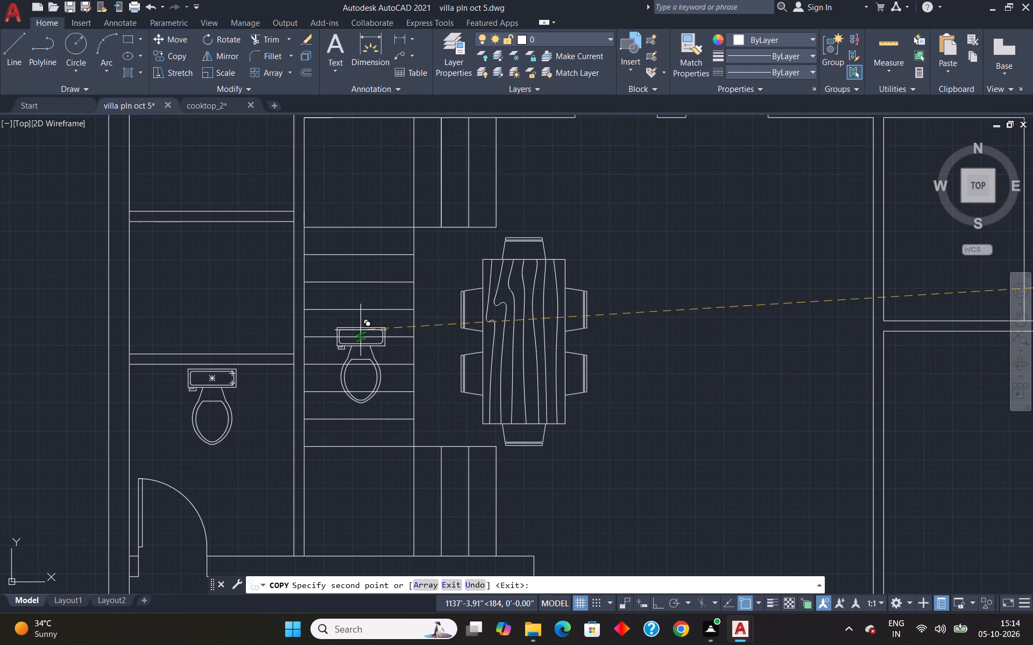
key(Escape)
End the copying and delete the original toilet block left in empty space far from the plan.
scroll(362, 329, down, 5)
scroll(344, 333, up, 5)
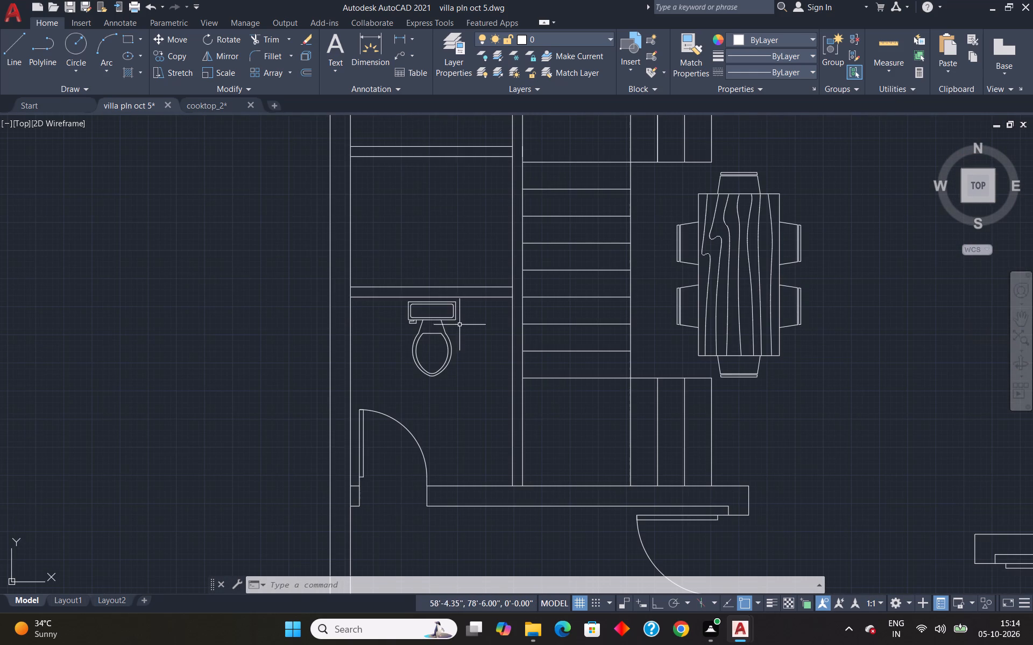
scroll(447, 283, down, 5)
scroll(513, 249, up, 2)
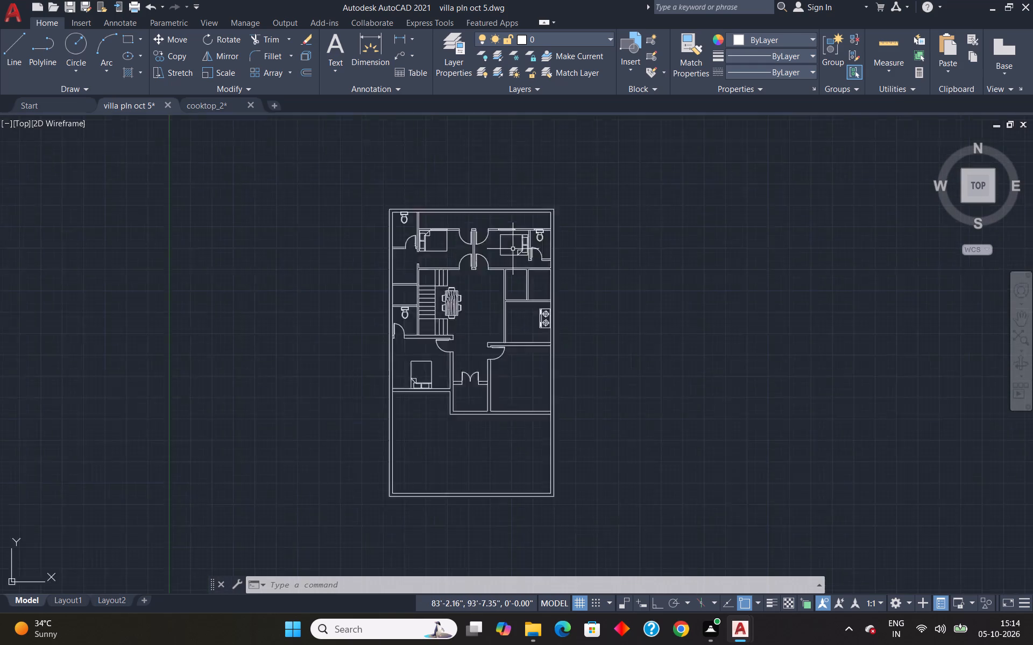
scroll(513, 249, up, 2)
scroll(597, 238, down, 5)
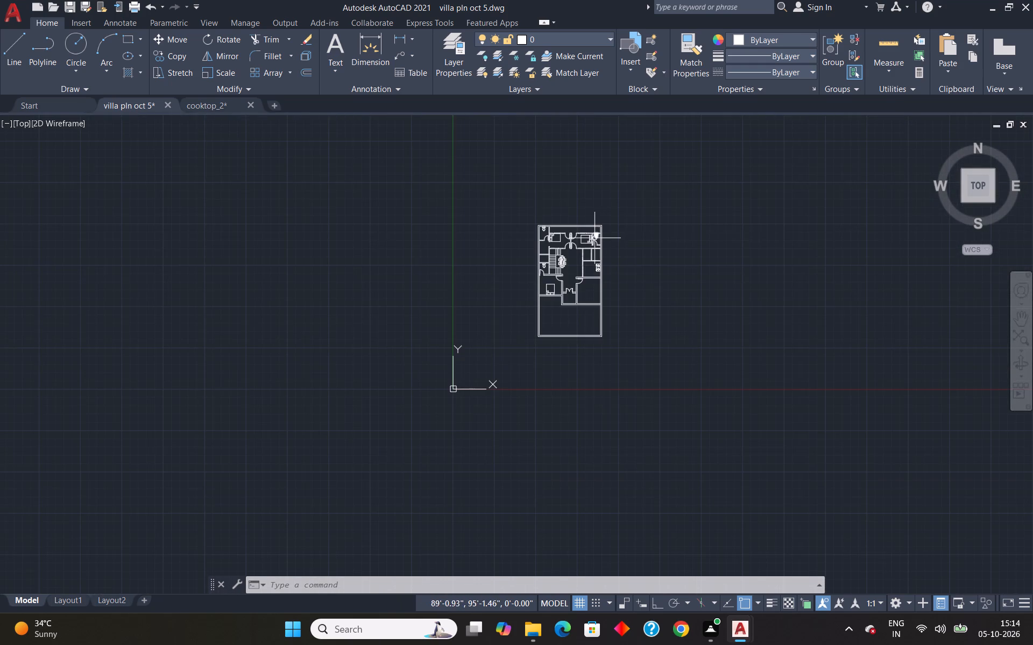
scroll(595, 238, down, 6)
scroll(689, 231, up, 5)
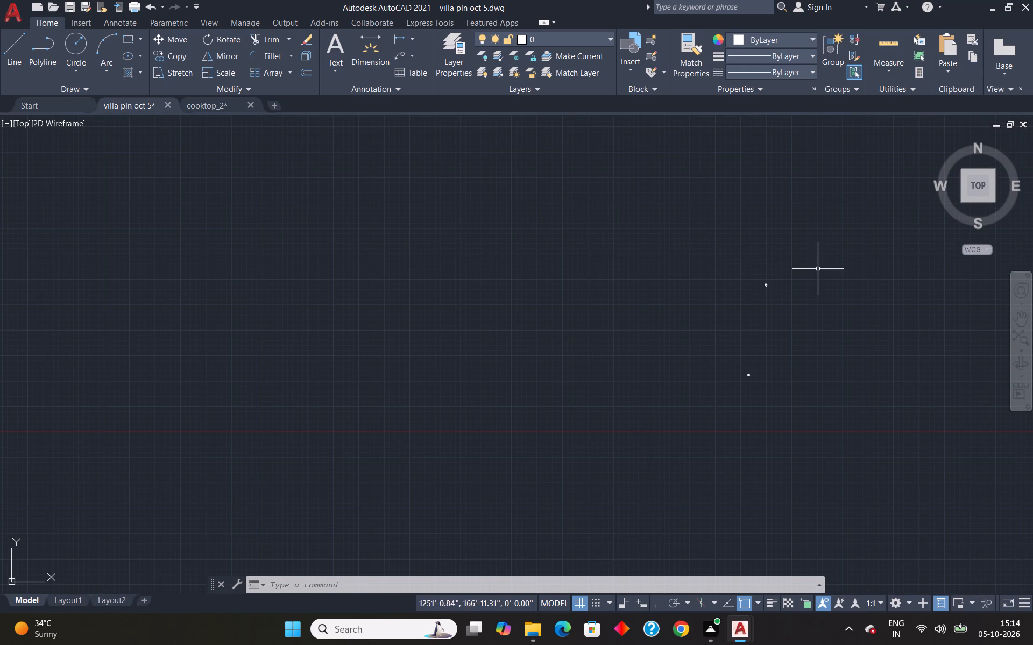
drag(815, 268, 746, 319)
key(Delete)
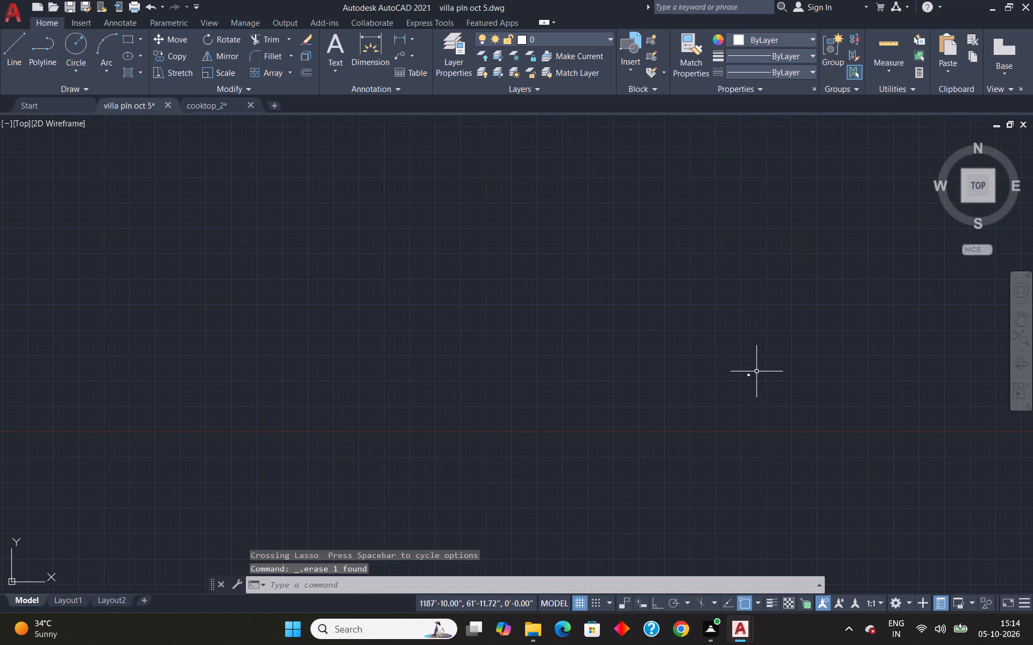
Move the Sink - Oval top block by its centre into the wash area below the upper-left bathroom, near the outer wall's lower corner.
scroll(756, 371, up, 3)
click(716, 392)
key(c)
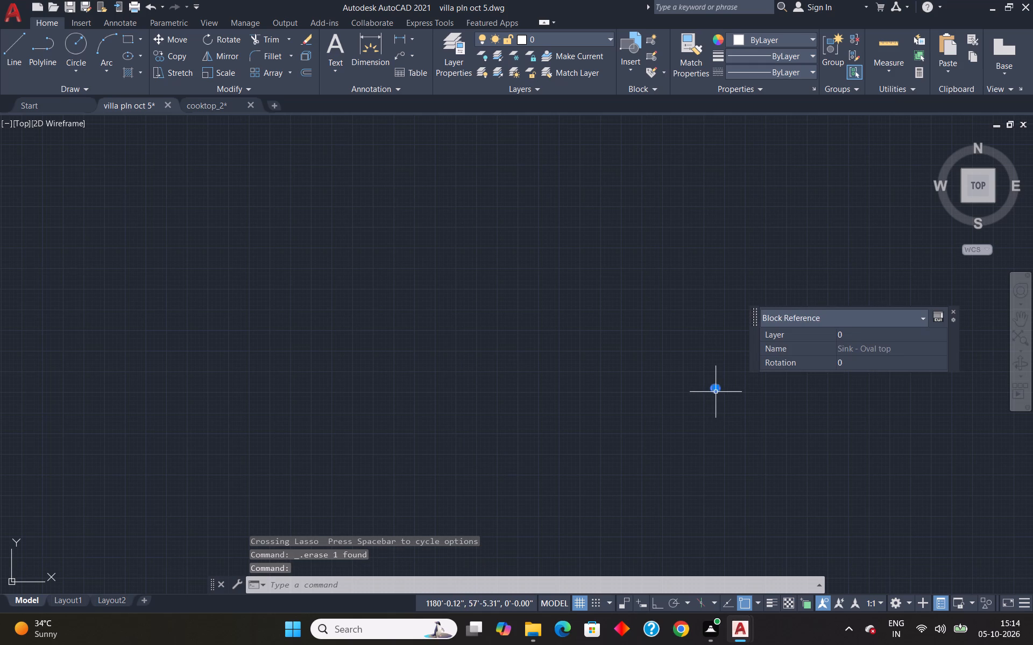
key(BackSpace)
key(m)
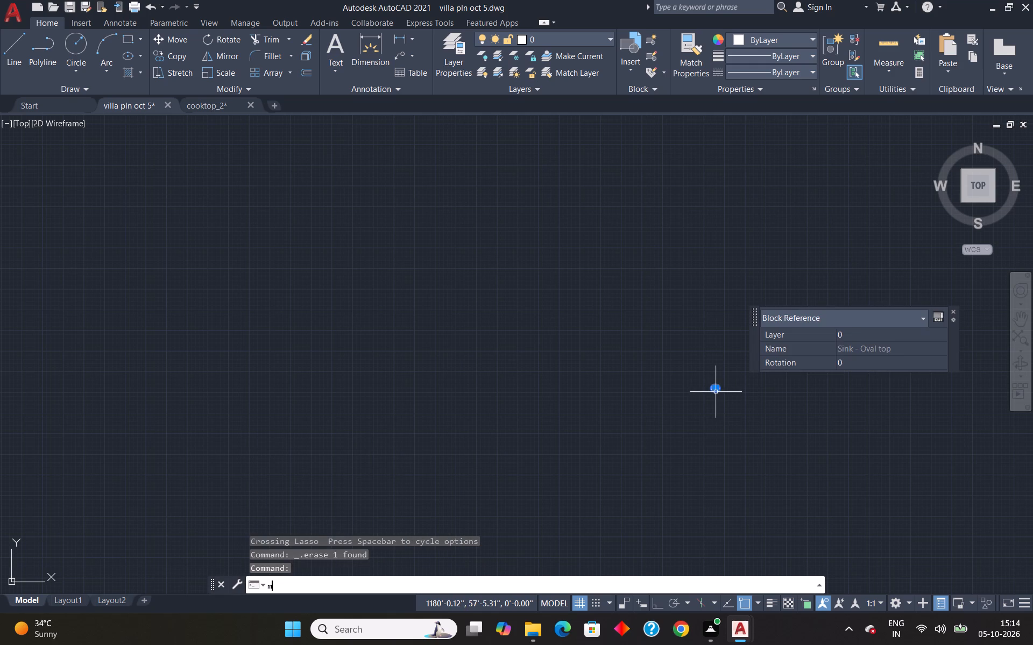
key(Return)
scroll(711, 387, up, 6)
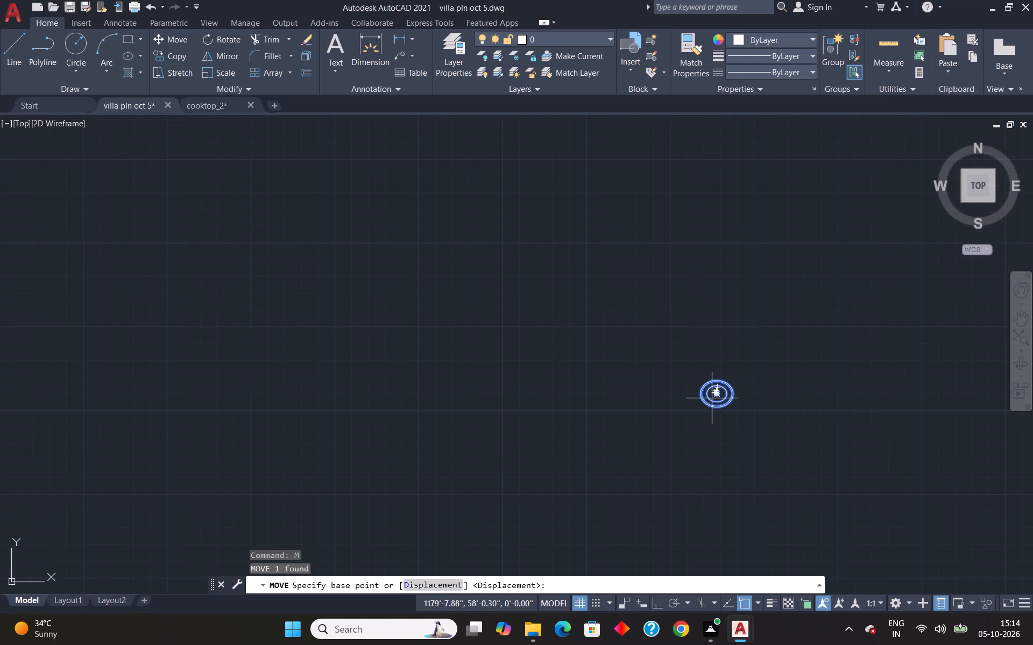
click(717, 392)
scroll(717, 392, down, 7)
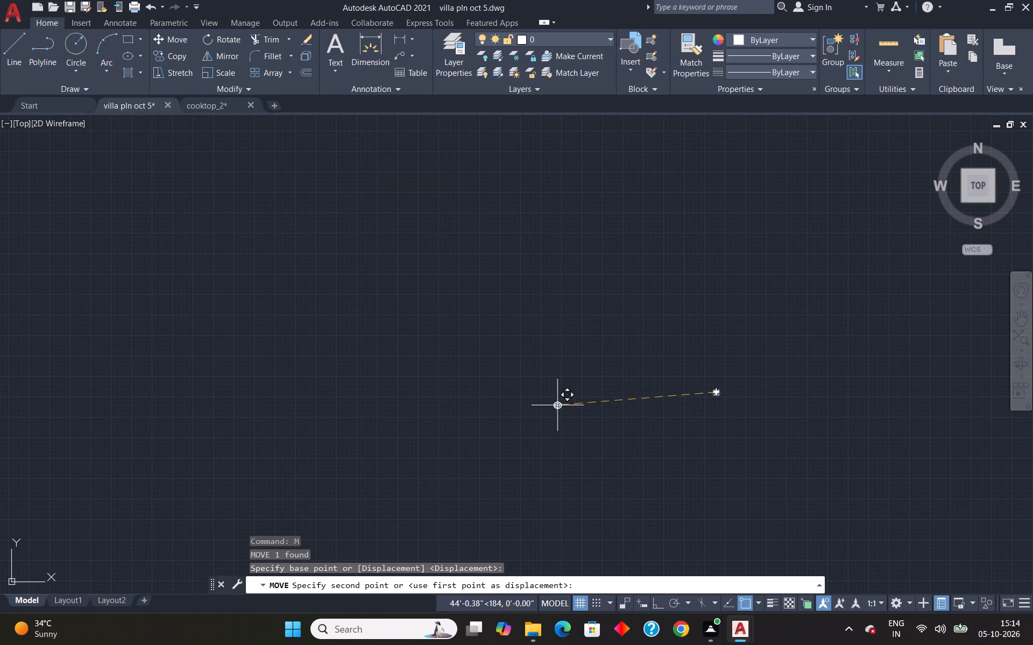
scroll(407, 362, down, 7)
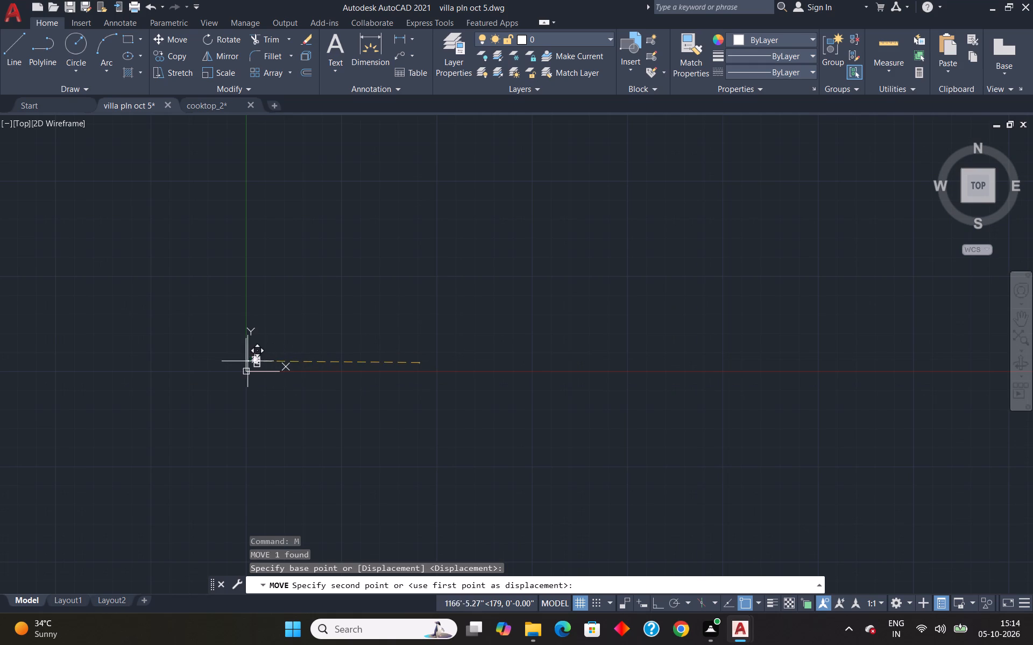
scroll(245, 361, up, 6)
scroll(358, 321, up, 2)
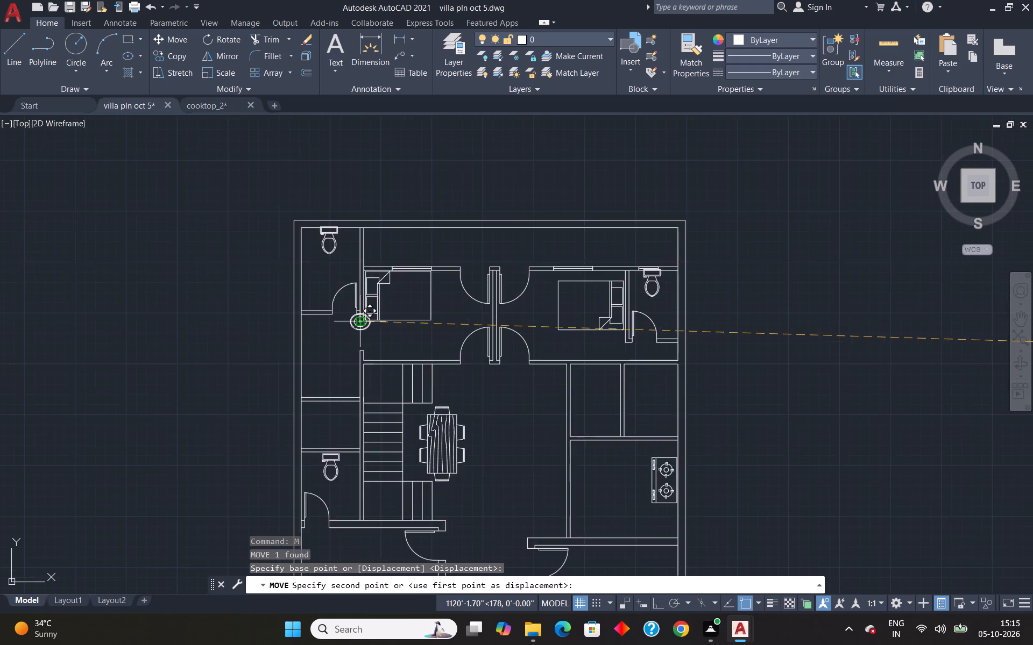
scroll(357, 320, up, 2)
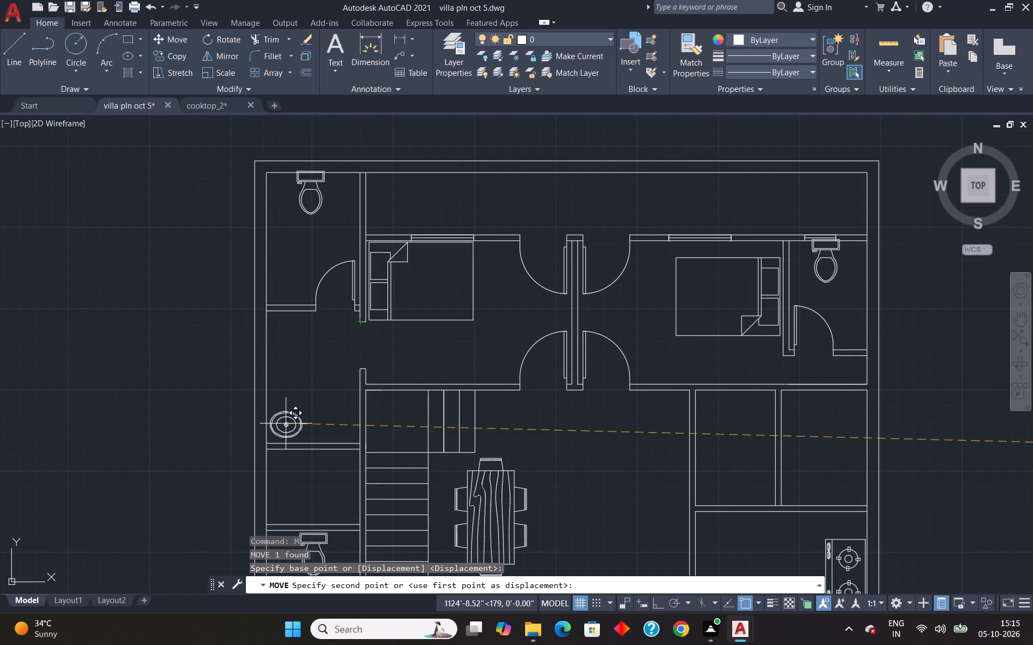
click(286, 424)
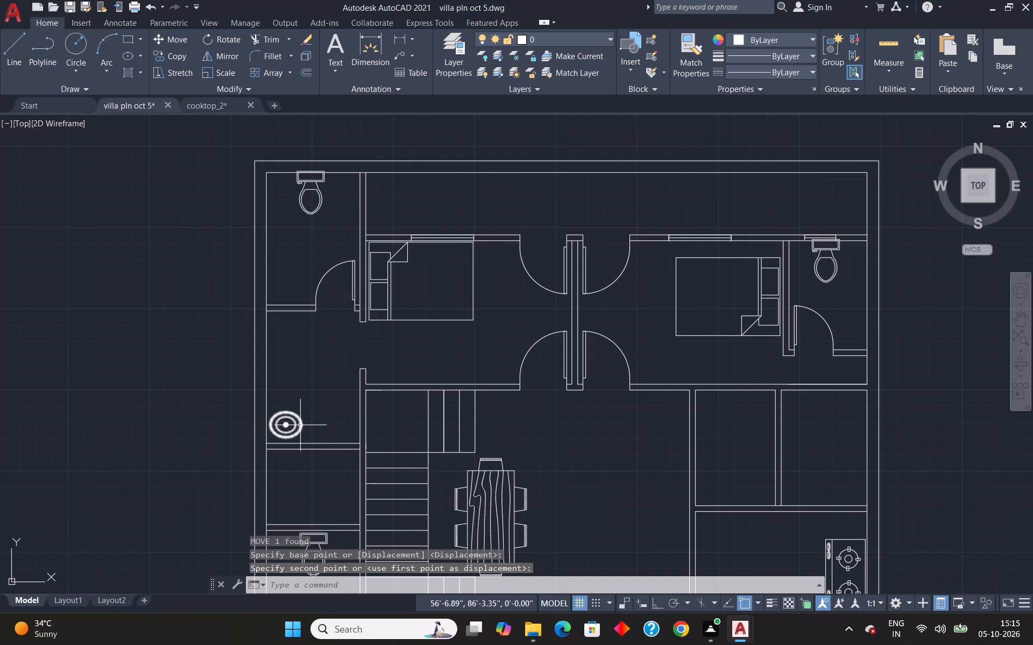
Copy the oval sink into the upper-right bathroom below its toilet and into the bathroom beside the staircase, near its door.
click(300, 426)
key(c)
key(o)
key(Return)
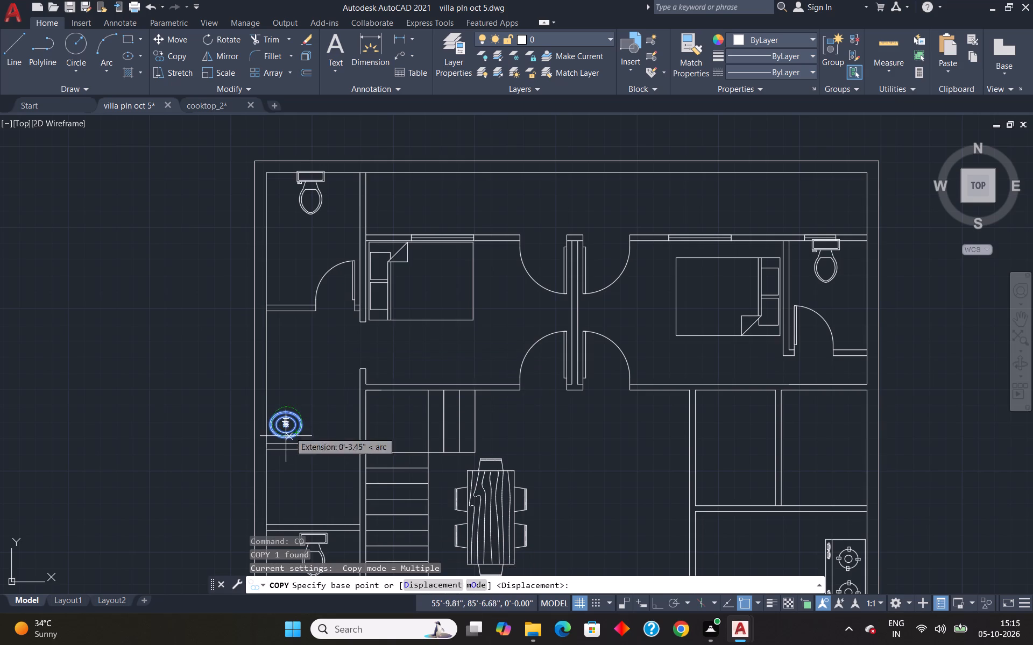
click(284, 427)
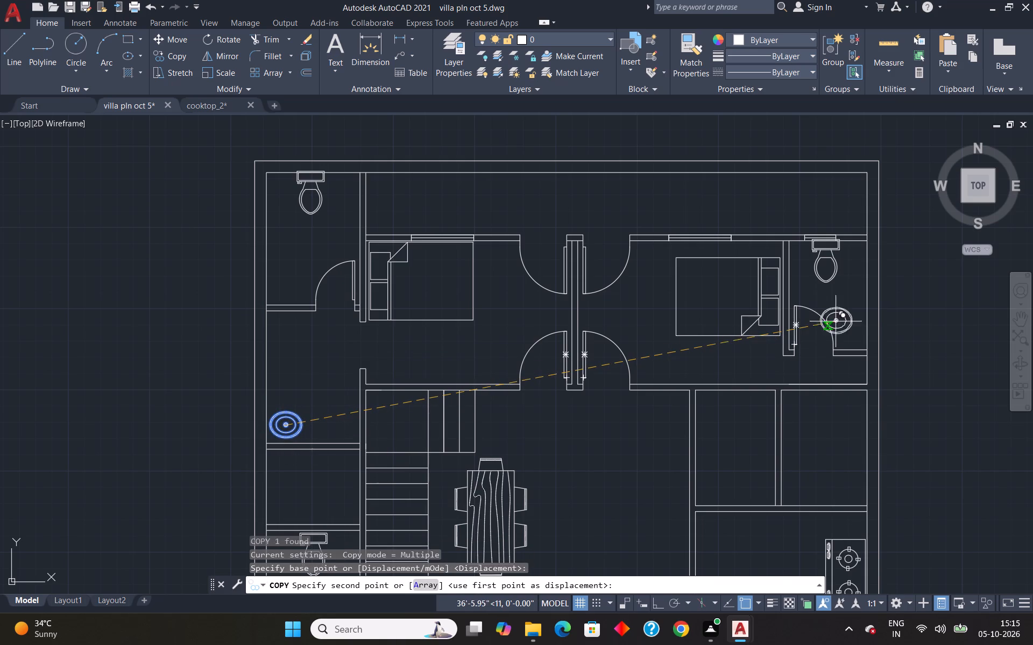
click(845, 319)
scroll(842, 318, down, 5)
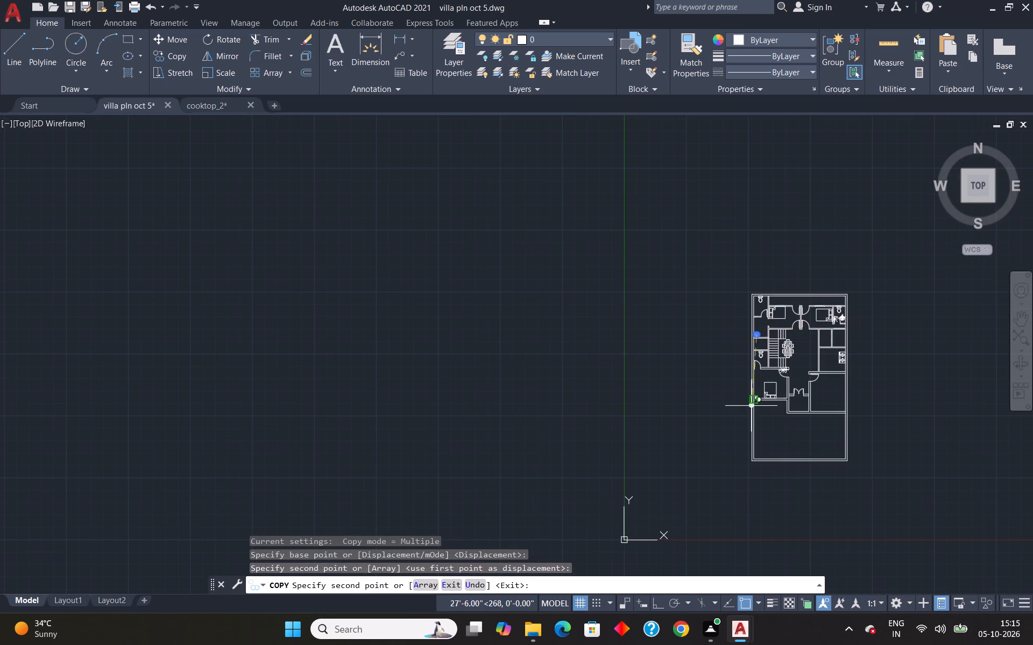
scroll(759, 372, up, 5)
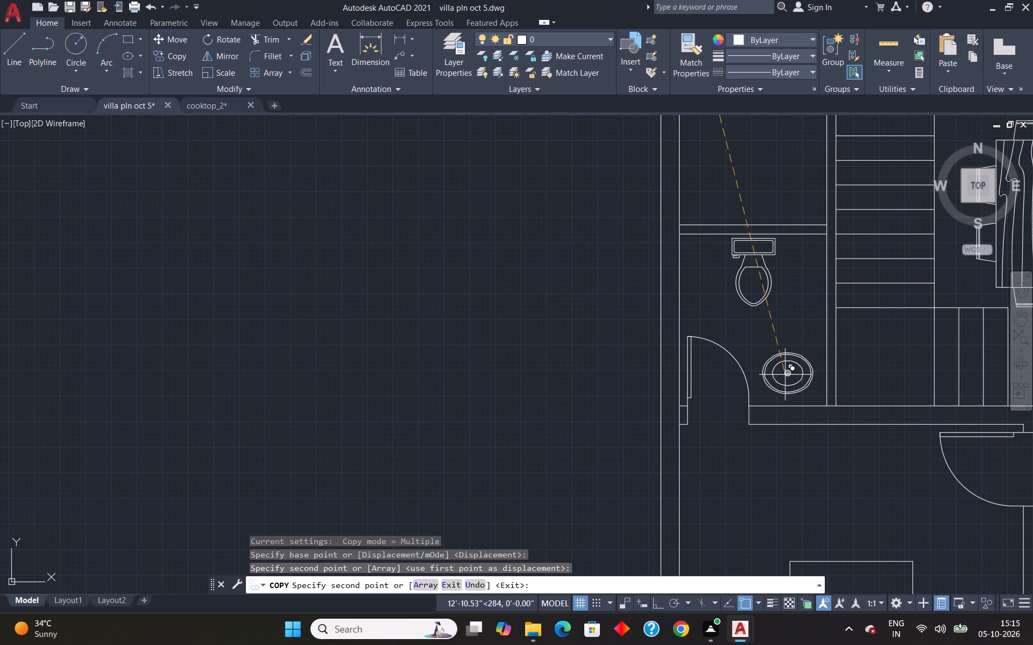
click(789, 378)
key(Escape)
scroll(792, 329, down, 5)
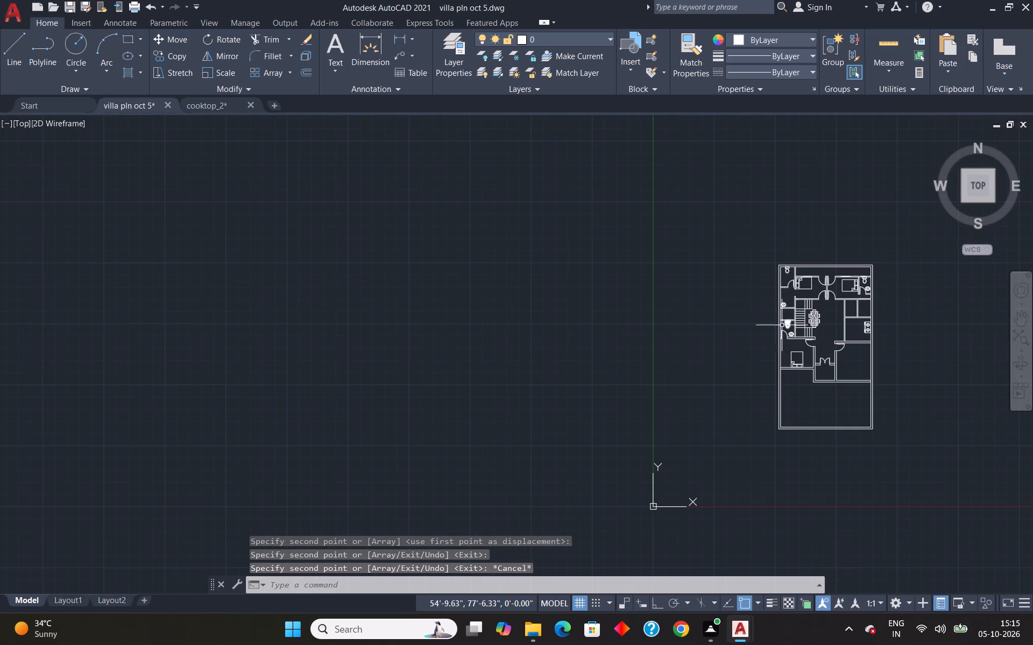
Extend both vertical partition lines between the two small rooms above the kitchen down to the kitchen wall's lower line.
scroll(871, 300, up, 2)
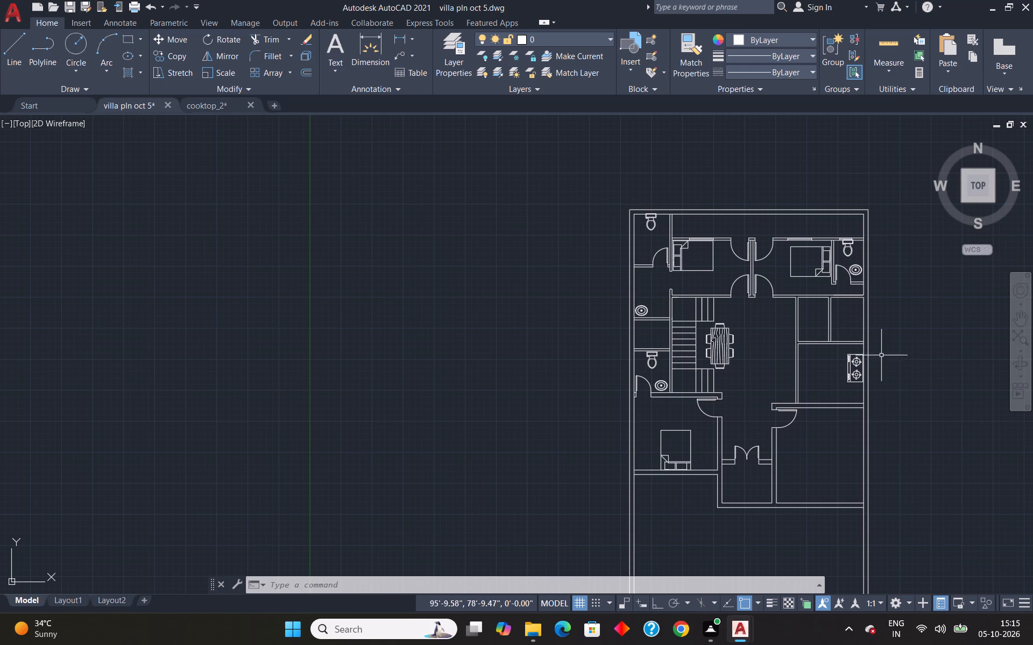
text(ex)
key(Return)
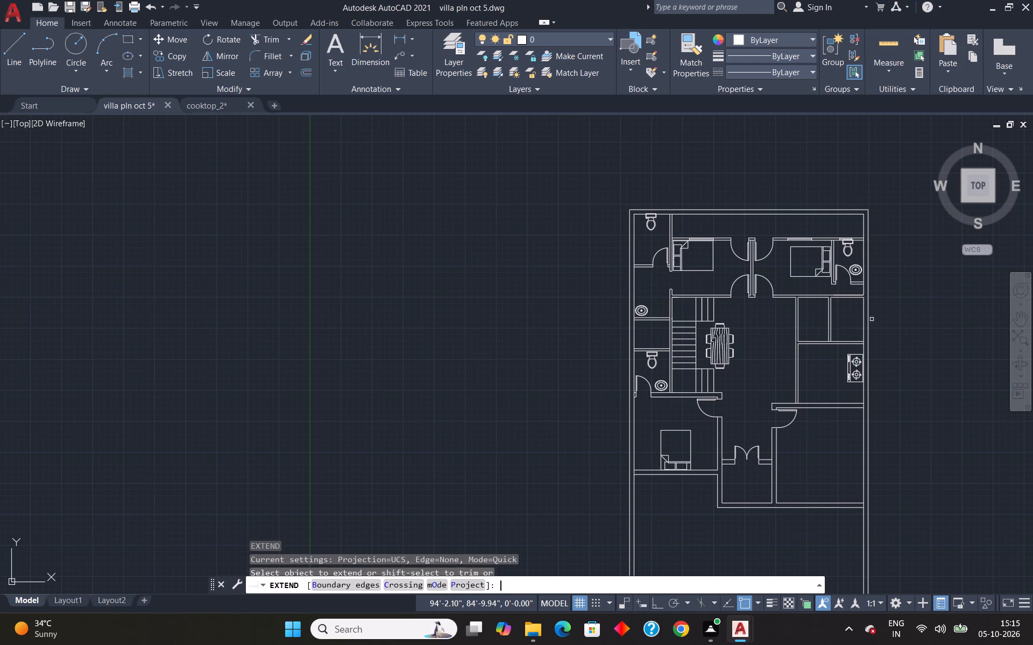
scroll(838, 323, up, 3)
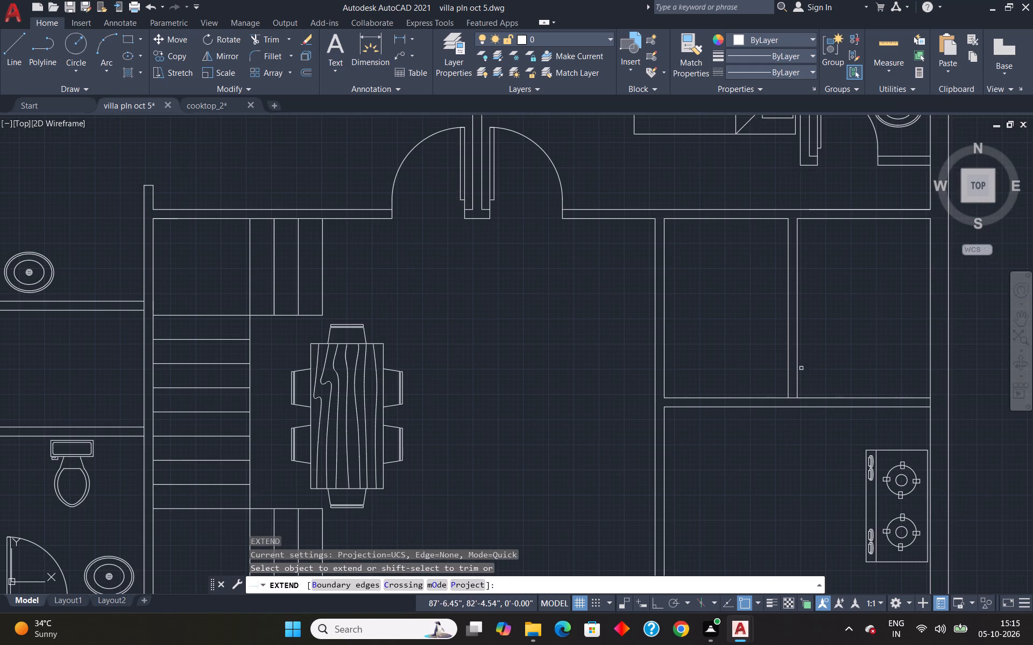
click(797, 386)
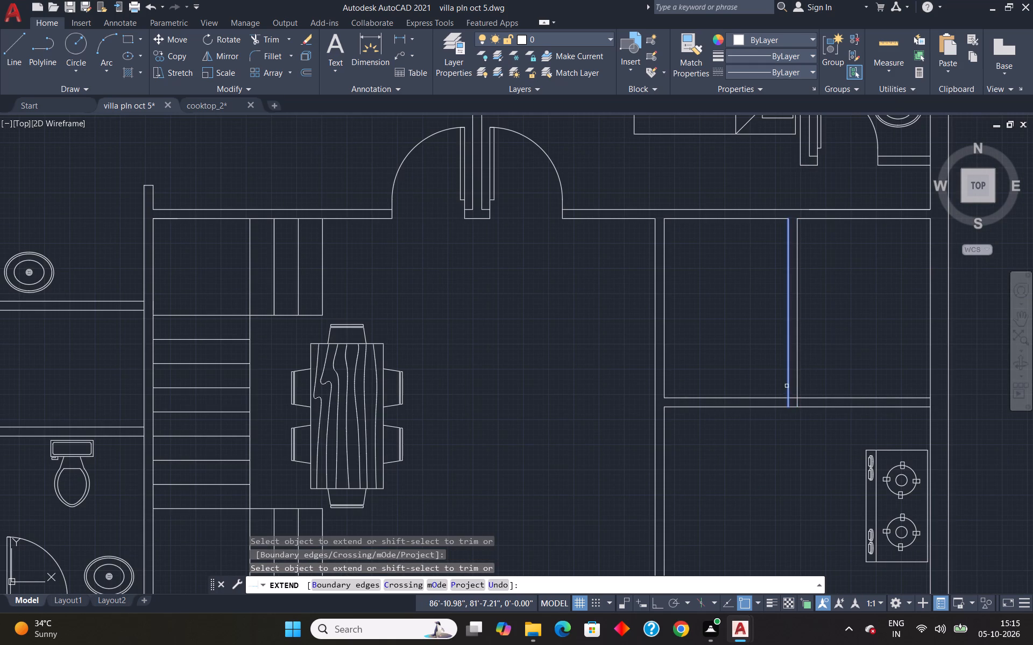
click(787, 386)
key(Escape)
Trim away the wall between the kitchen and the small room above the cooktop, and clean up the remaining room's corner.
text(tr)
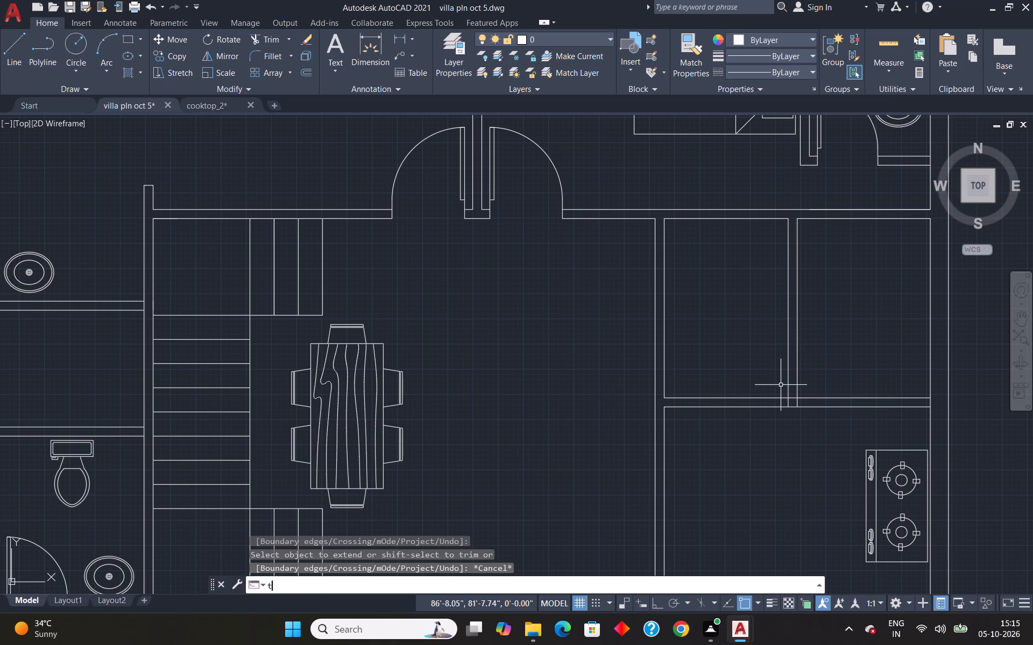
key(Return)
key(Return)
drag(873, 351, 834, 418)
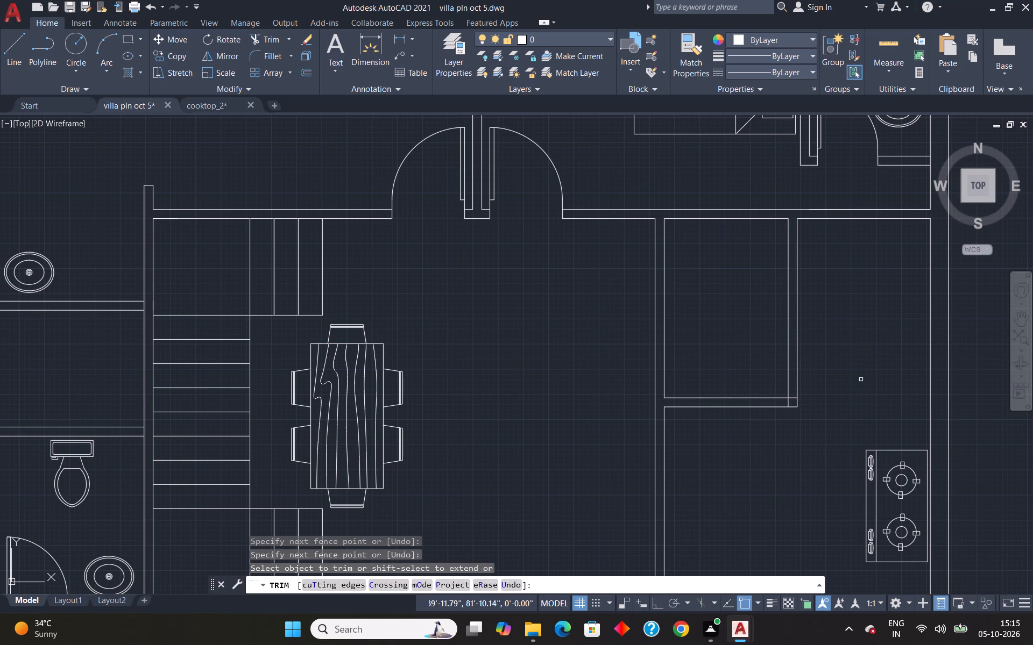
scroll(782, 406, up, 1)
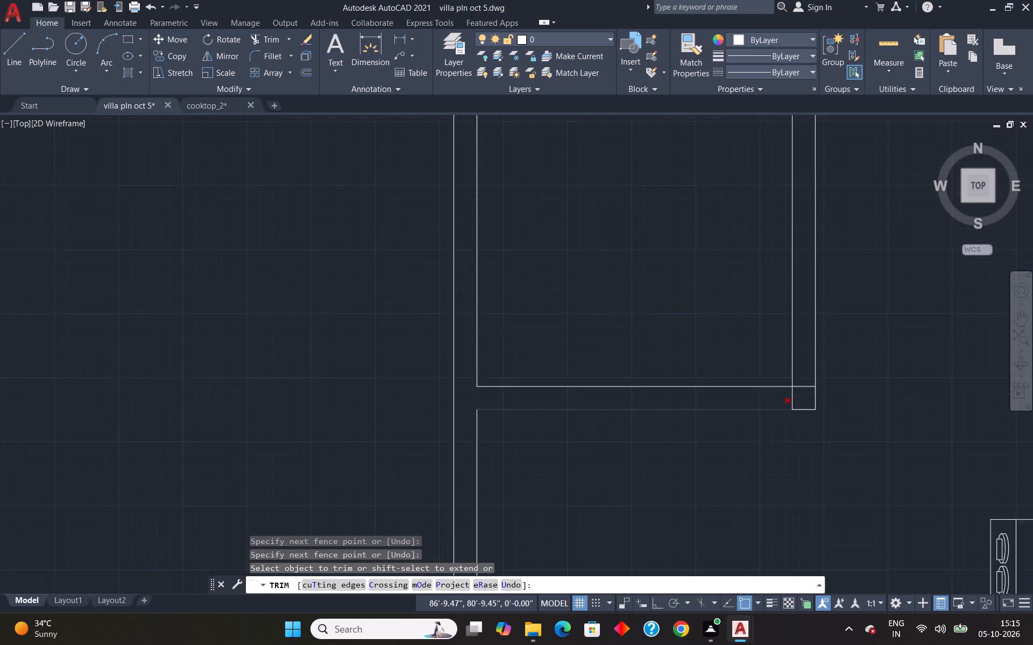
scroll(782, 406, up, 2)
click(799, 399)
drag(799, 393, 779, 393)
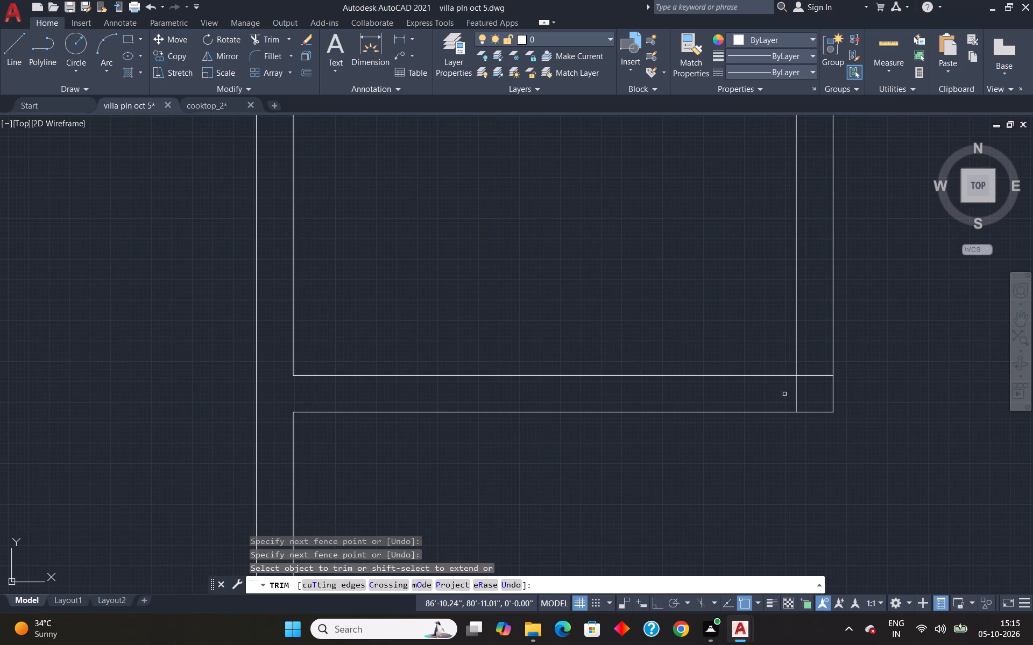
click(795, 397)
click(821, 375)
key(Escape)
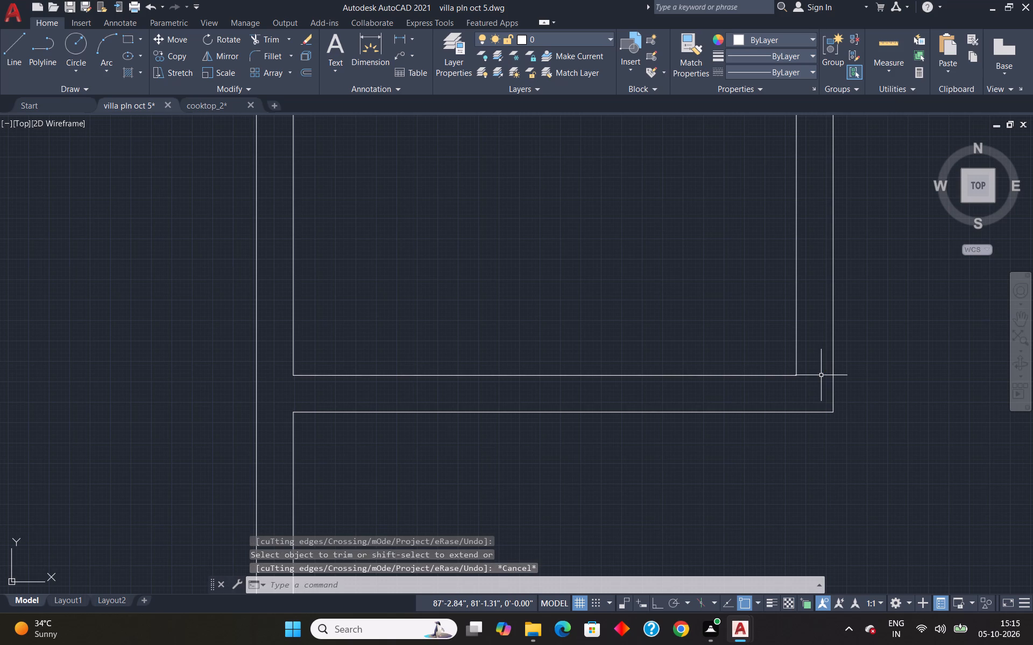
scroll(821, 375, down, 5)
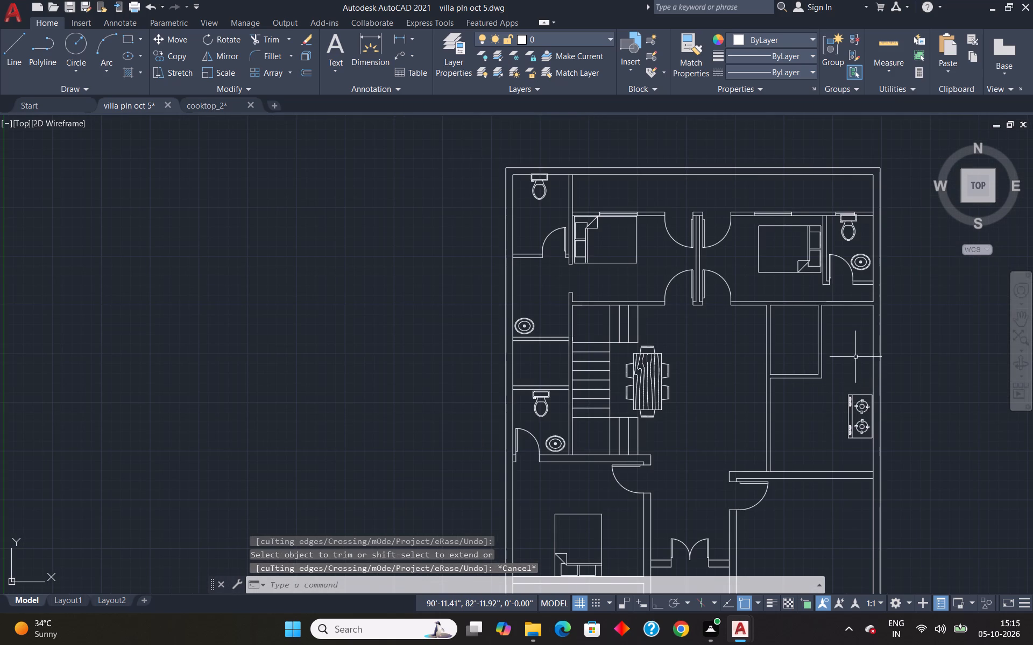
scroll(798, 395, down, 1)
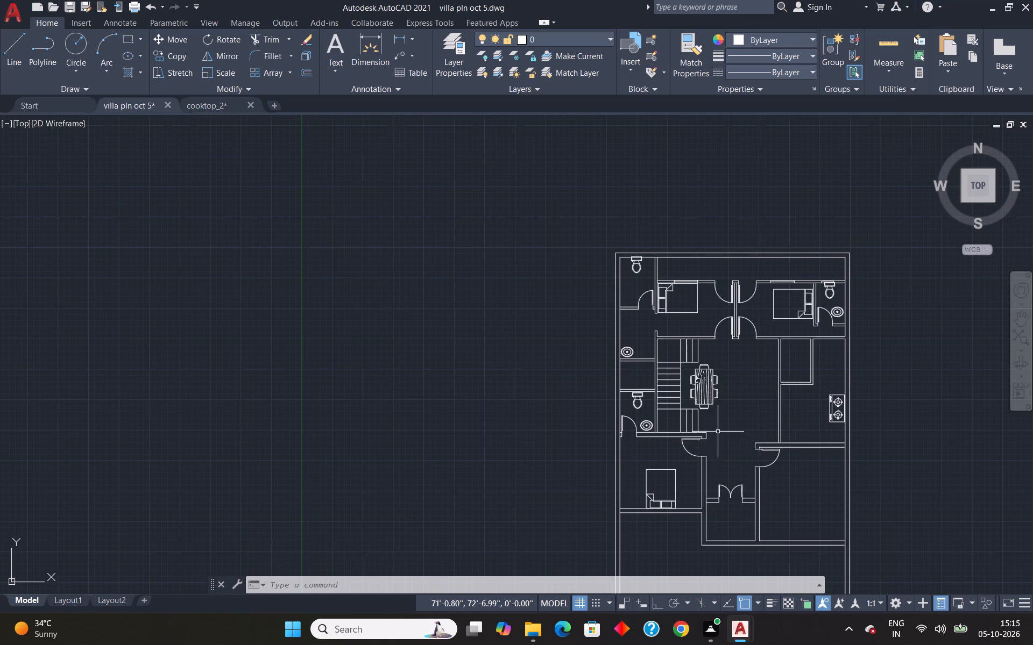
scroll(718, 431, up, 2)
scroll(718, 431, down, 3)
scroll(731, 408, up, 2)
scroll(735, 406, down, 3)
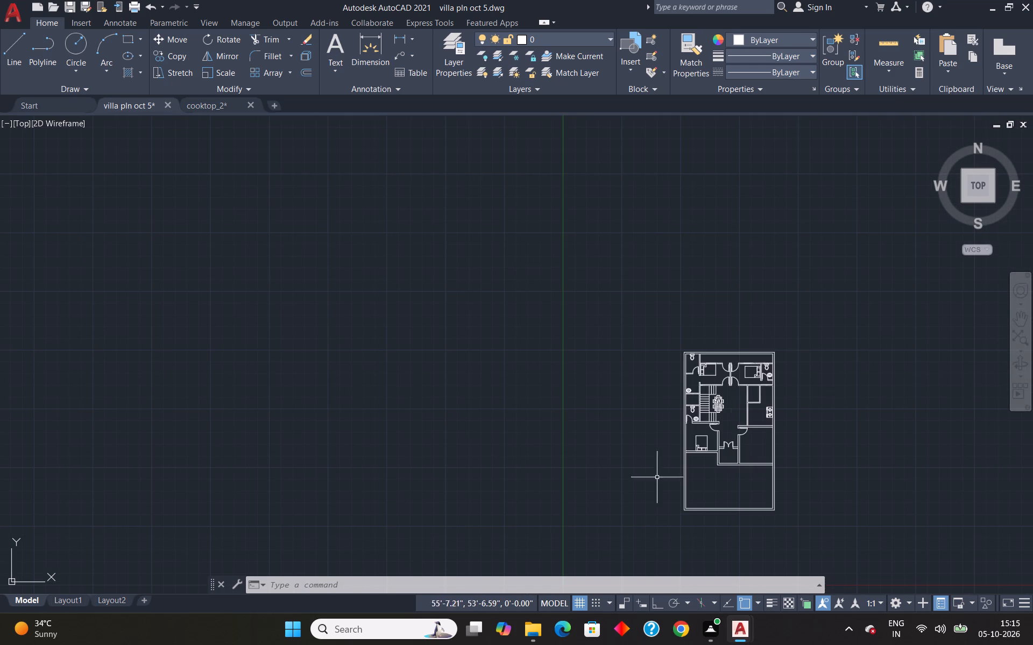
Open the set_of_cars drawing from the Downloads folder in File Explorer and dismiss the missing-references dialog.
click(536, 628)
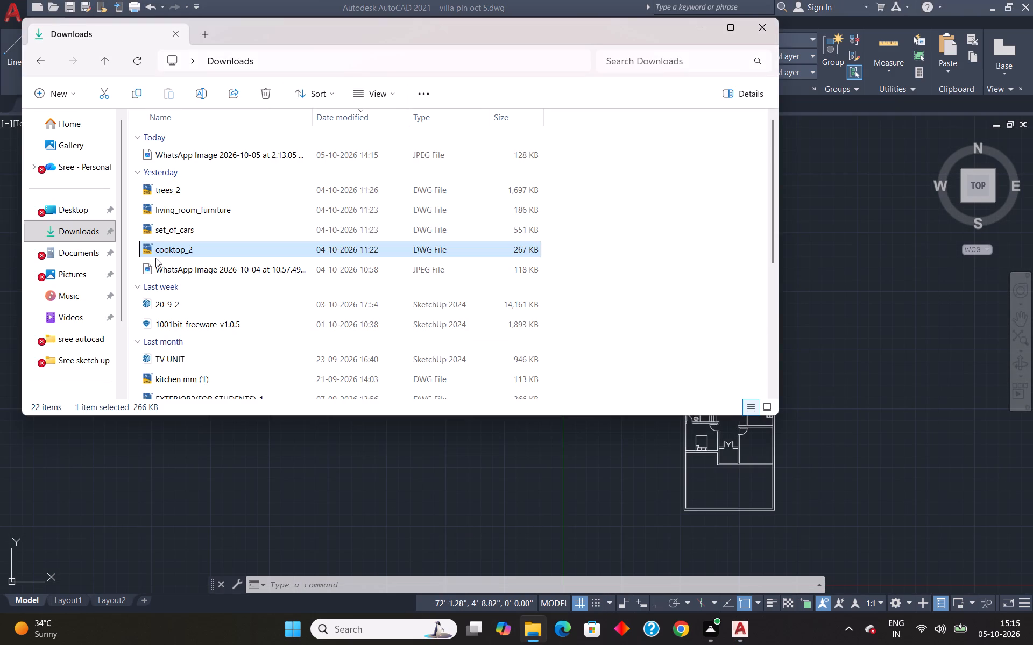
double_click(235, 236)
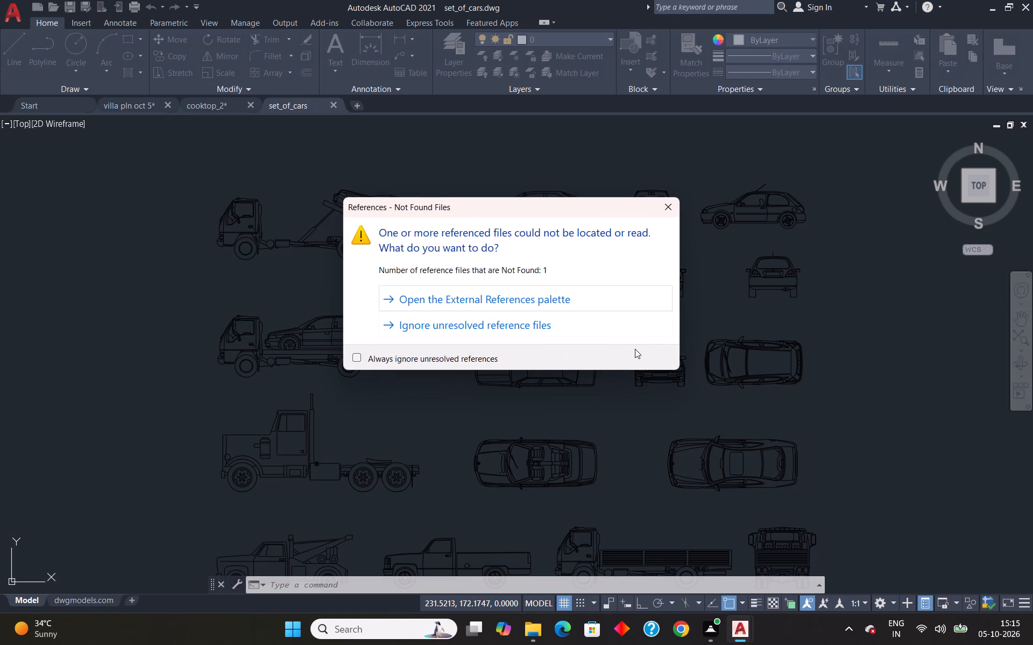
click(669, 207)
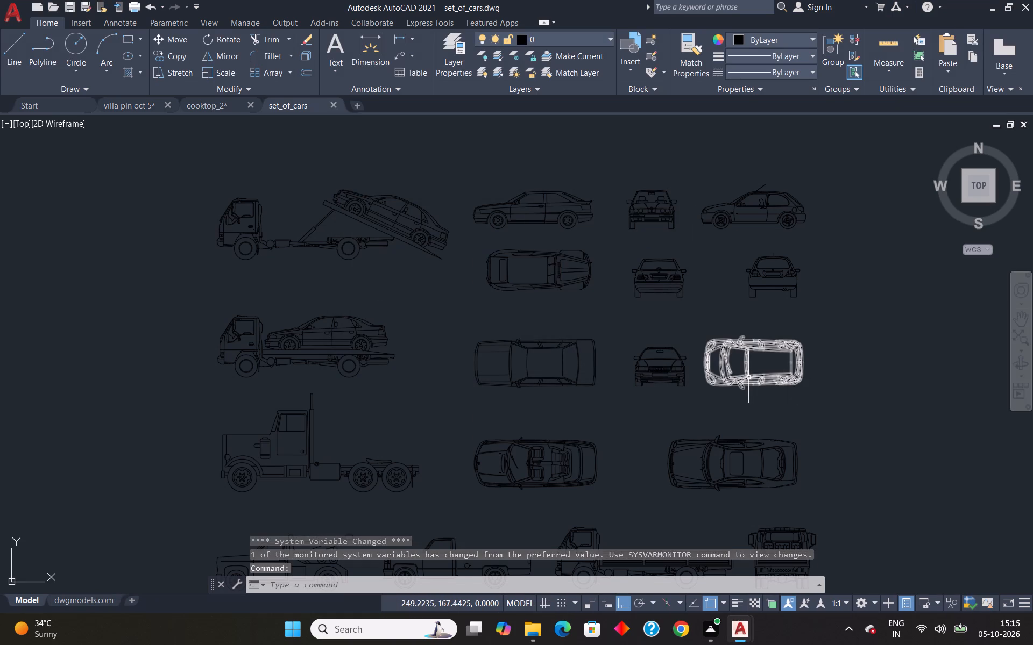
scroll(771, 356, down, 3)
scroll(733, 379, up, 4)
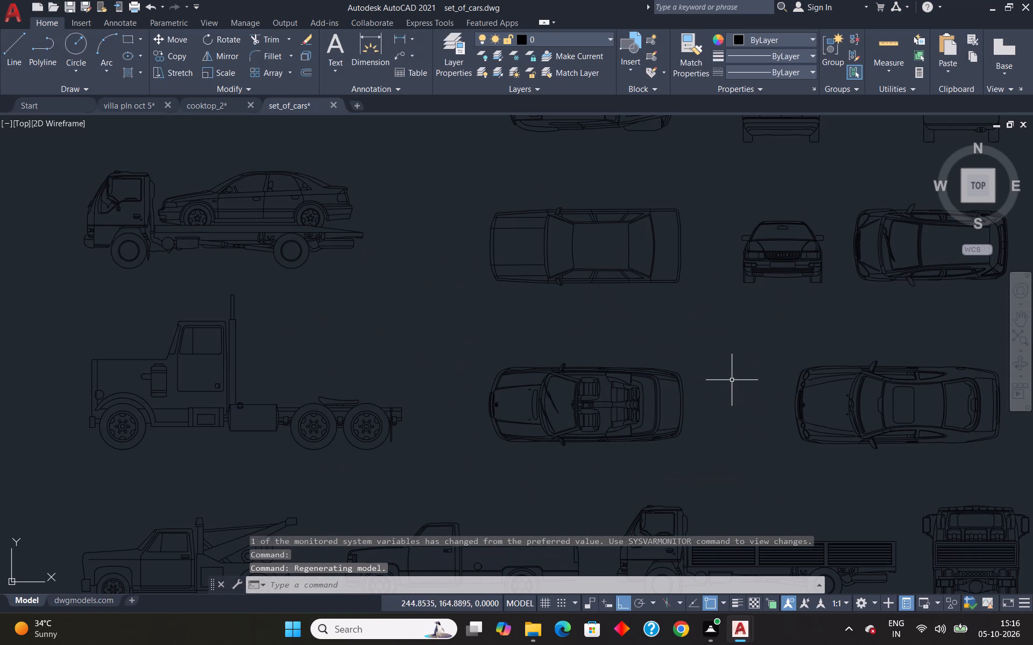
scroll(754, 333, down, 1)
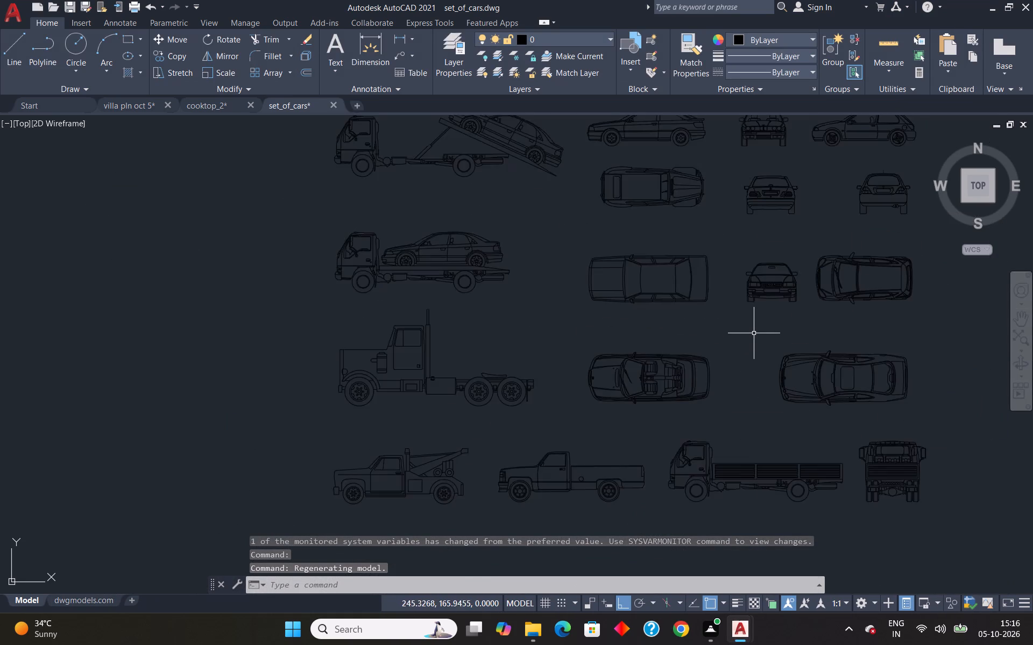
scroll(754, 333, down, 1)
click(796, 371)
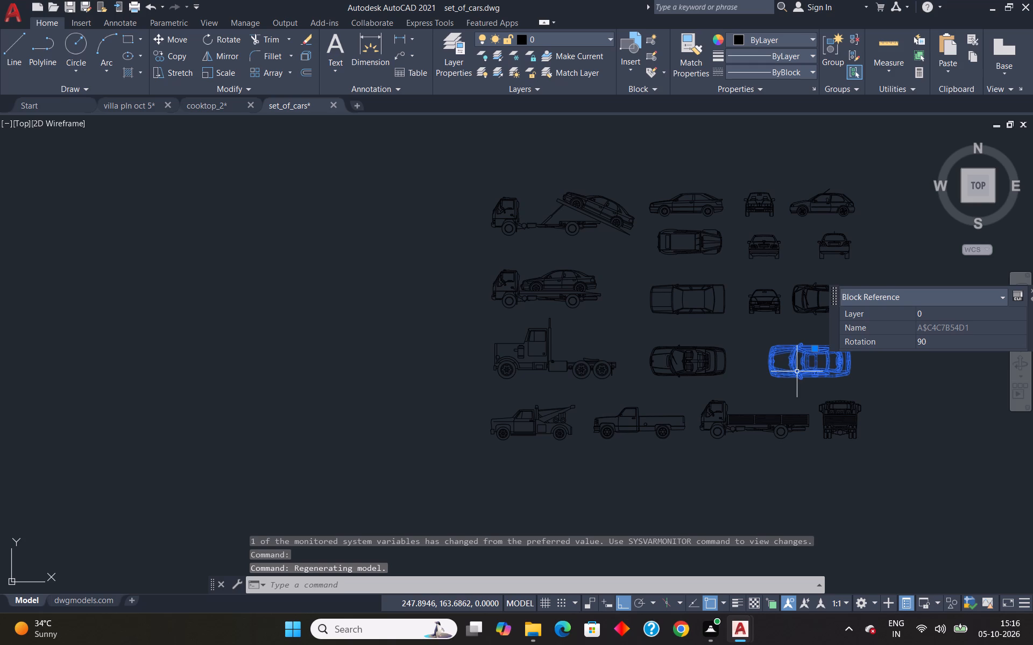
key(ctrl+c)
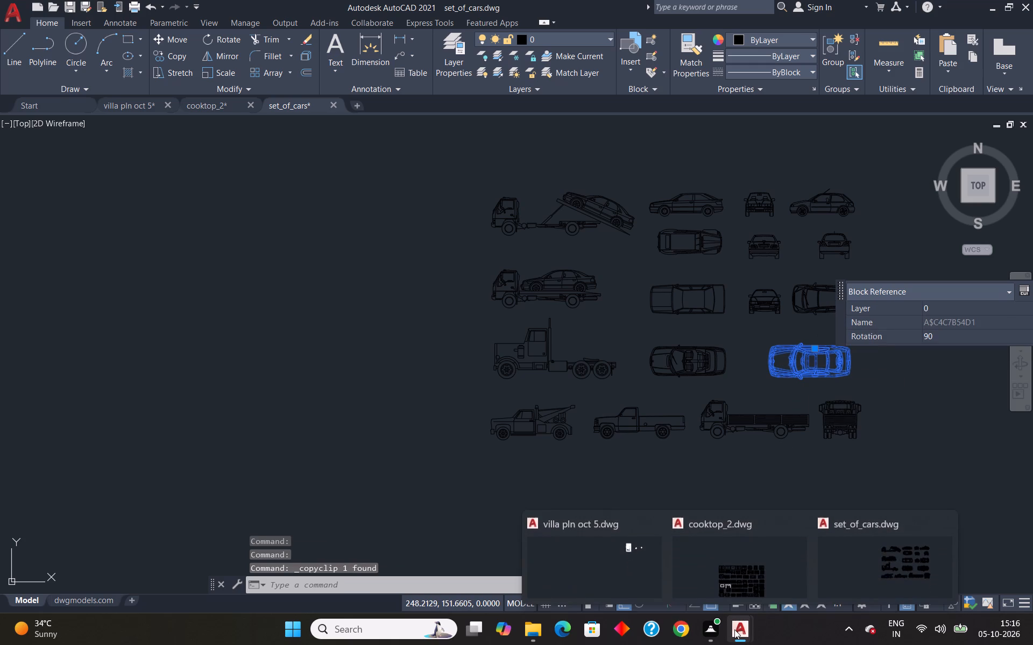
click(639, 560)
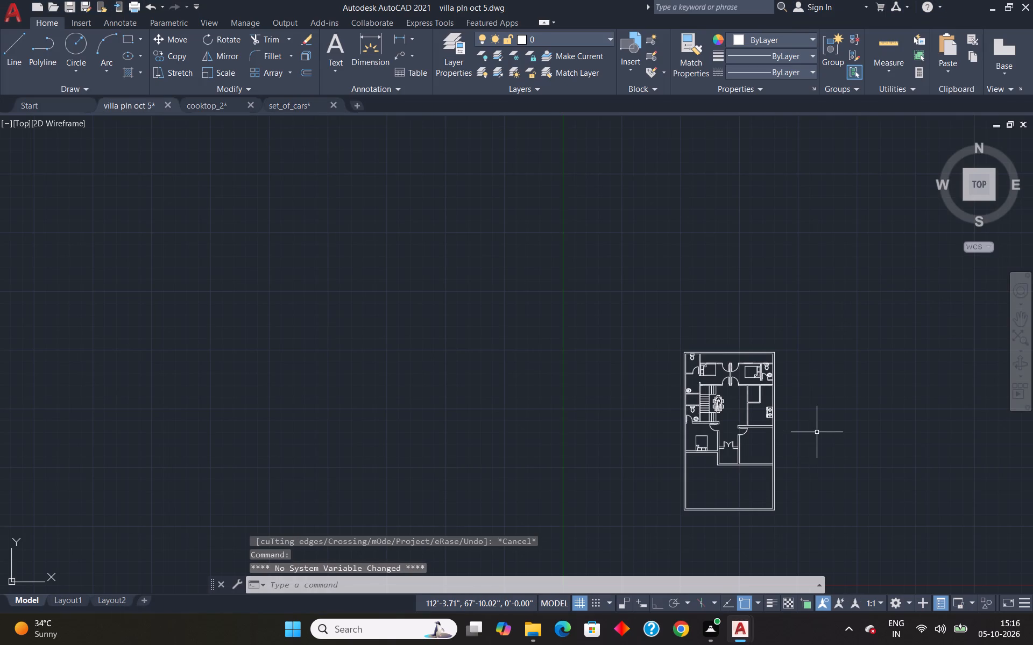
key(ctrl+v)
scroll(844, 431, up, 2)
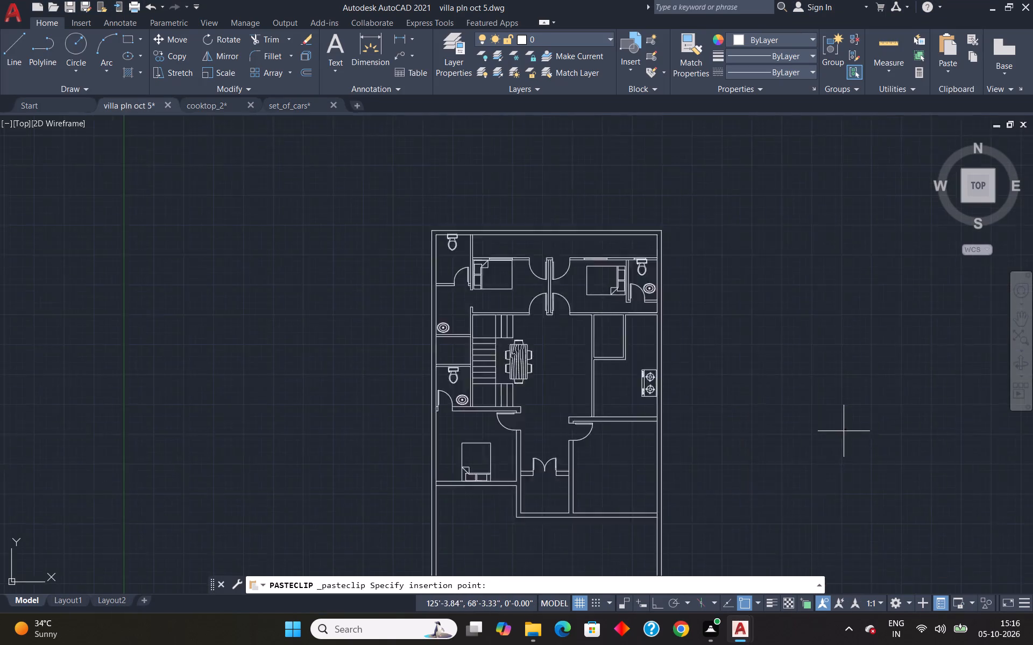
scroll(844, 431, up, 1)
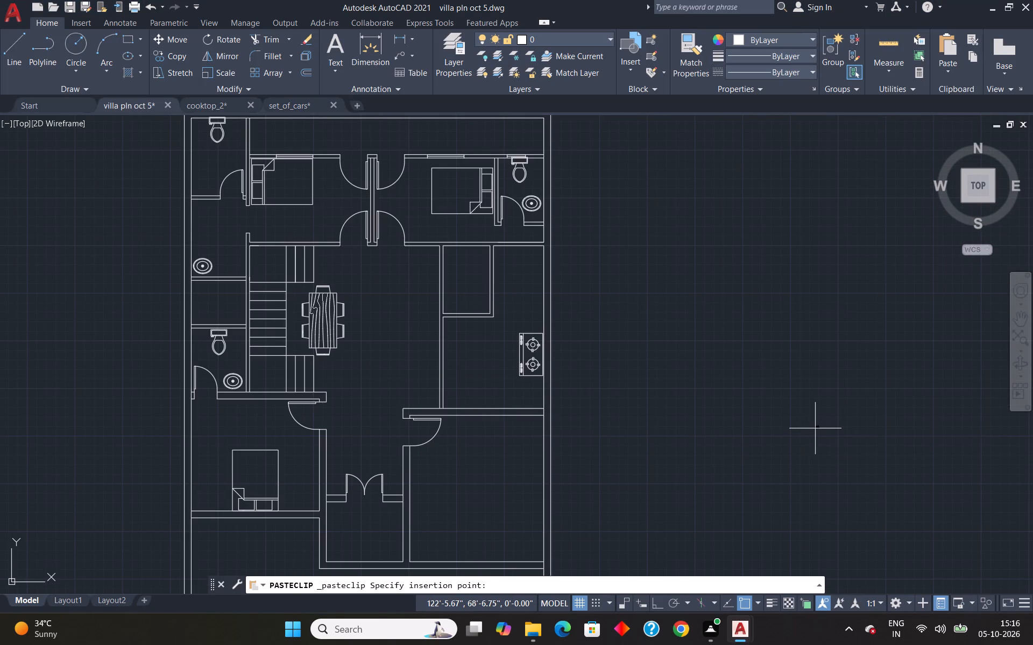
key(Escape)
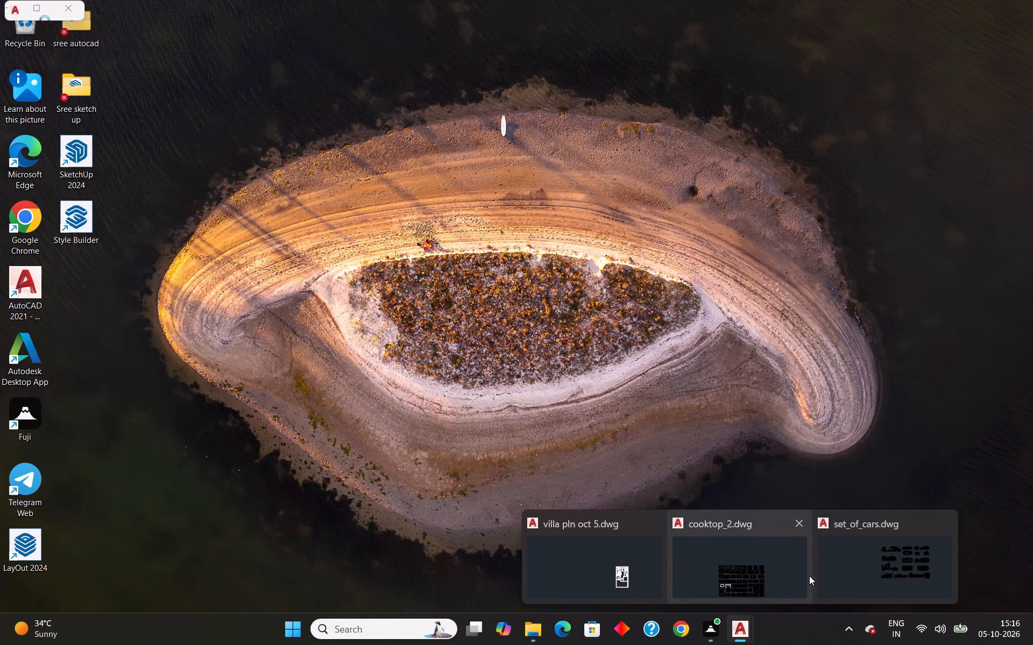
Copy the top-view hatchback beside the rear-view car in the set_of_cars drawing.
click(846, 556)
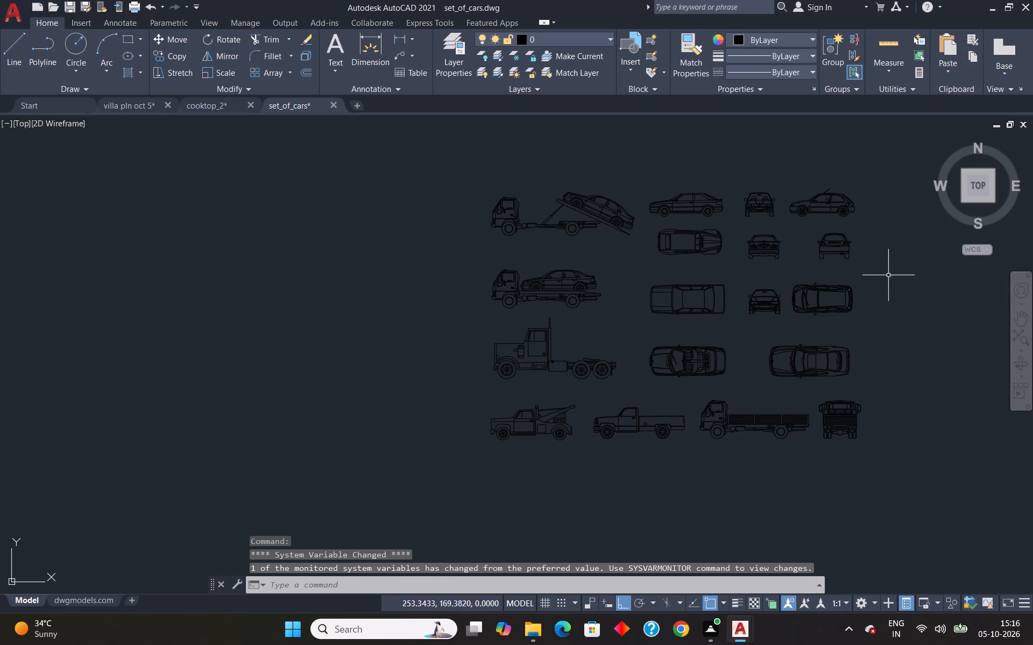
click(841, 297)
click(827, 316)
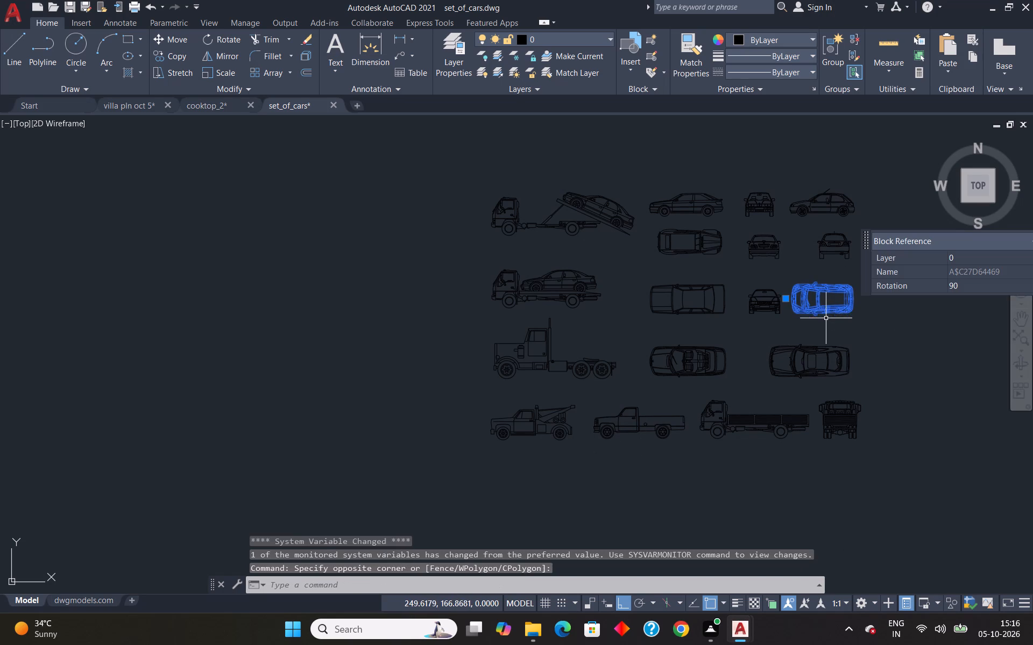
key(ctrl+c)
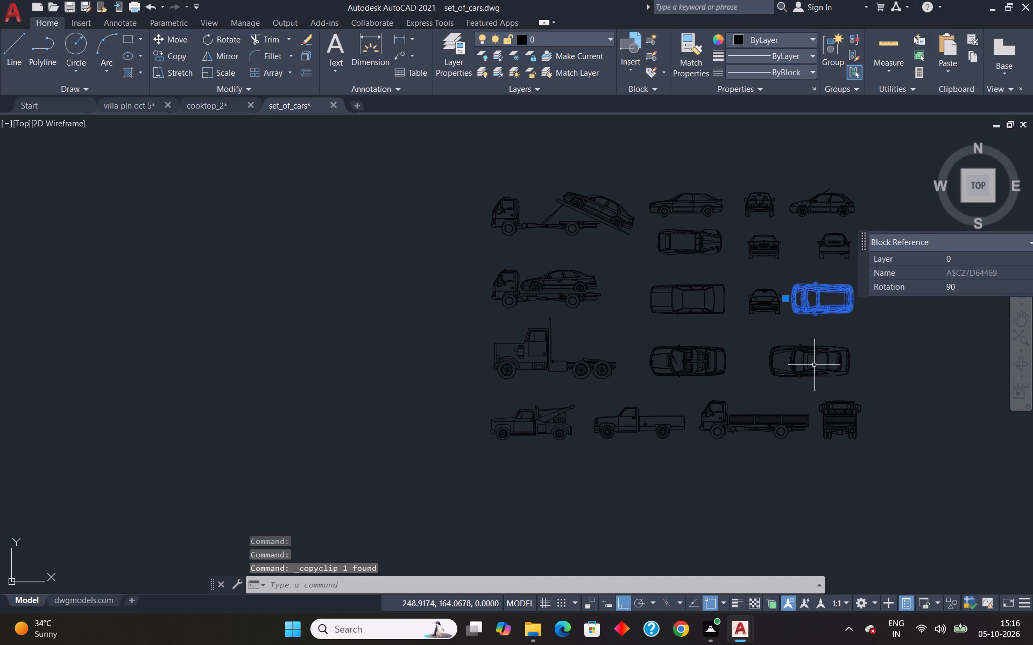
Close the cooktop_2 drawing.
click(790, 522)
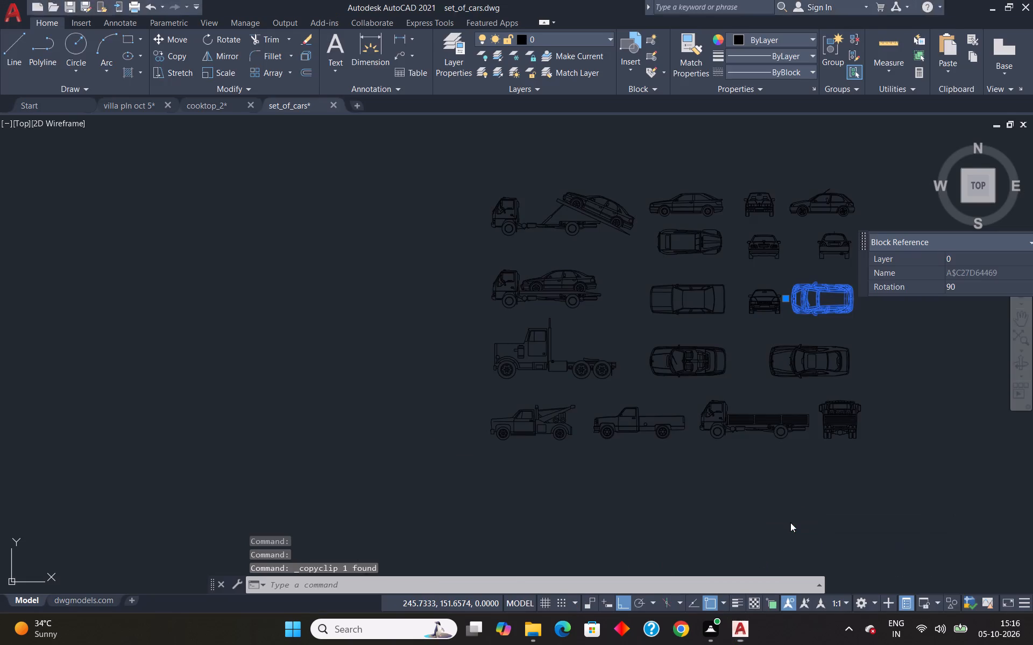
click(561, 339)
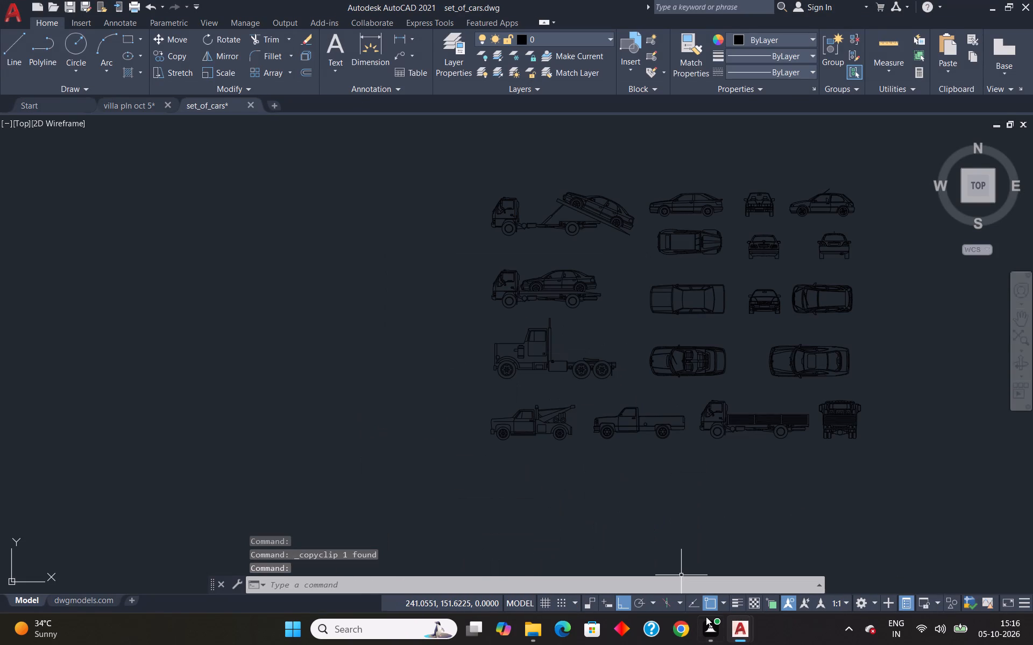
Paste the copied car into the villa pln oct 5 drawing, in the empty space east of the floor plan.
click(717, 580)
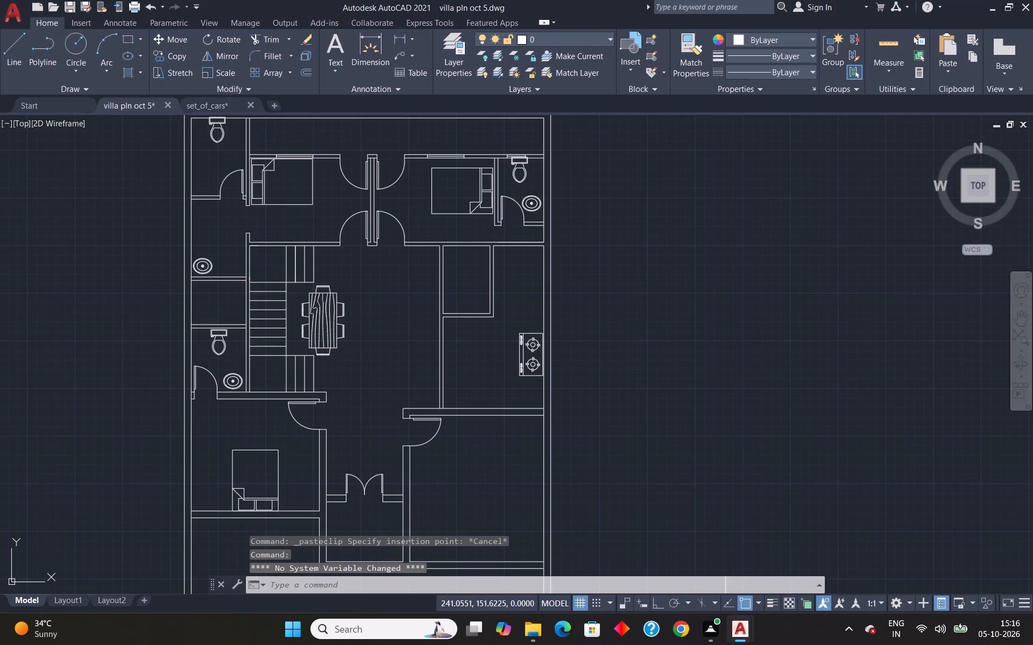
key(ctrl+v)
click(749, 465)
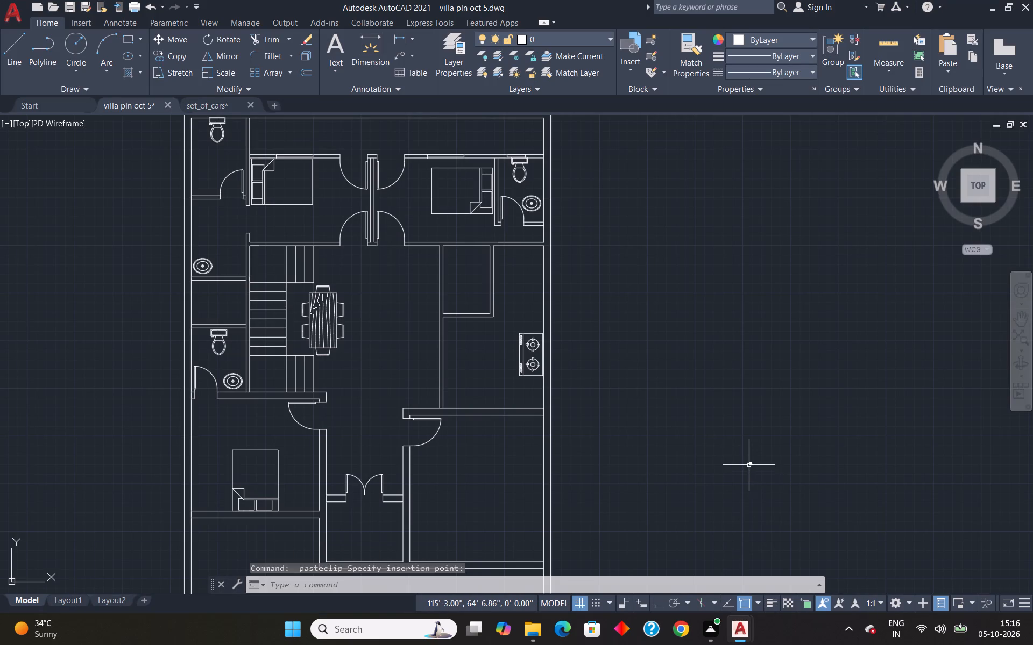
Scale up the tiny pasted car about its middle, using a scale distance of about 13'.
scroll(749, 465, up, 4)
click(733, 469)
text(sc)
key(Return)
scroll(733, 469, up, 4)
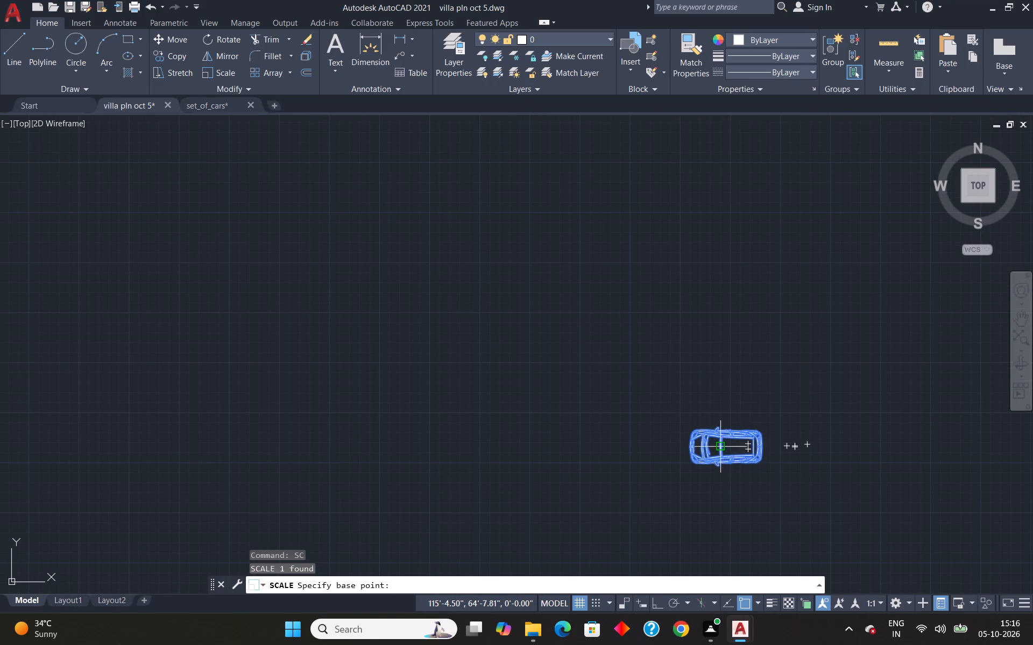
click(720, 447)
scroll(726, 265, down, 4)
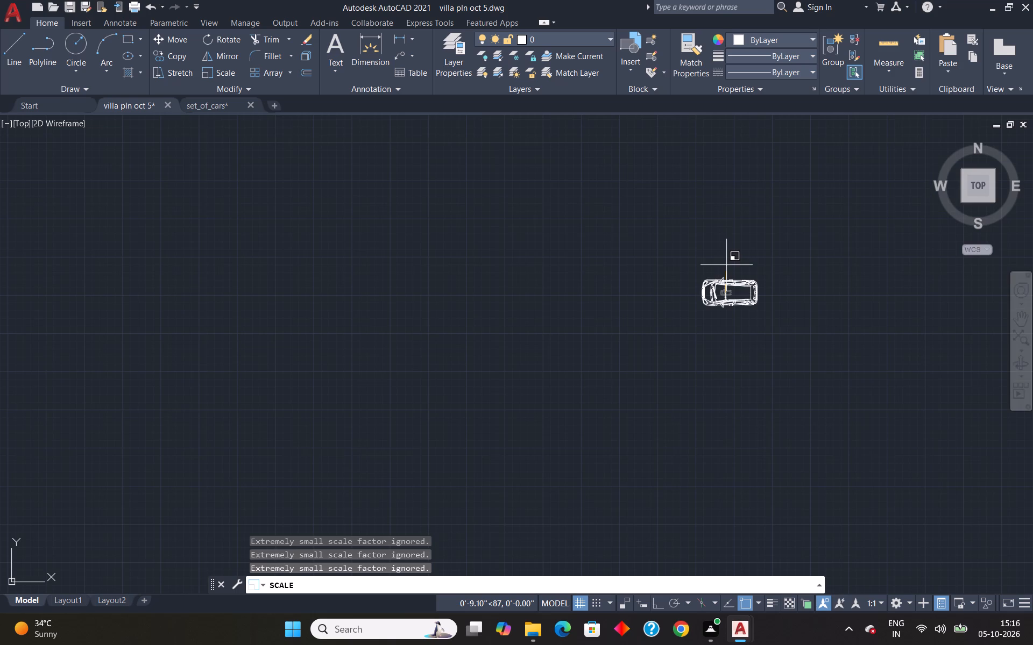
scroll(726, 265, down, 5)
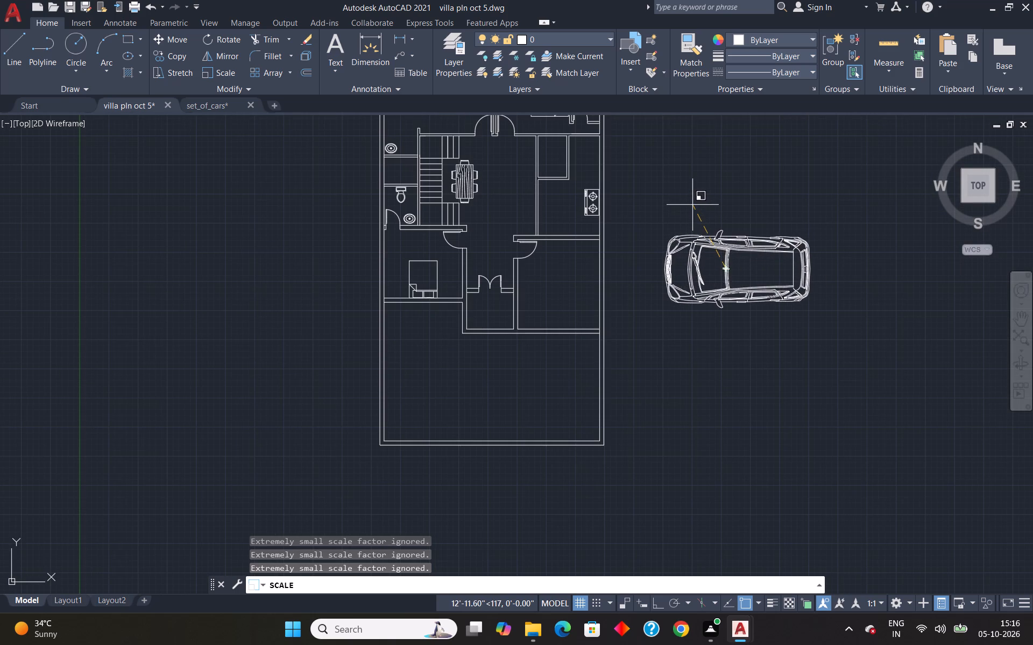
click(692, 205)
Rotate the enlarged car 270° about its front end so it stands vertically with its front toward the house.
click(688, 296)
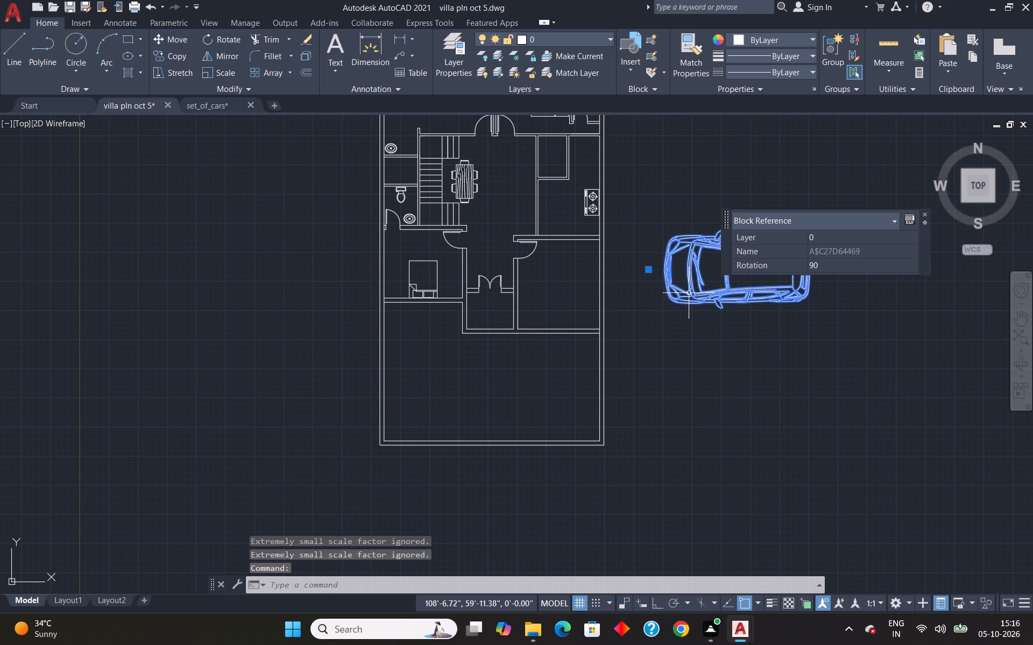
text(ro)
key(Return)
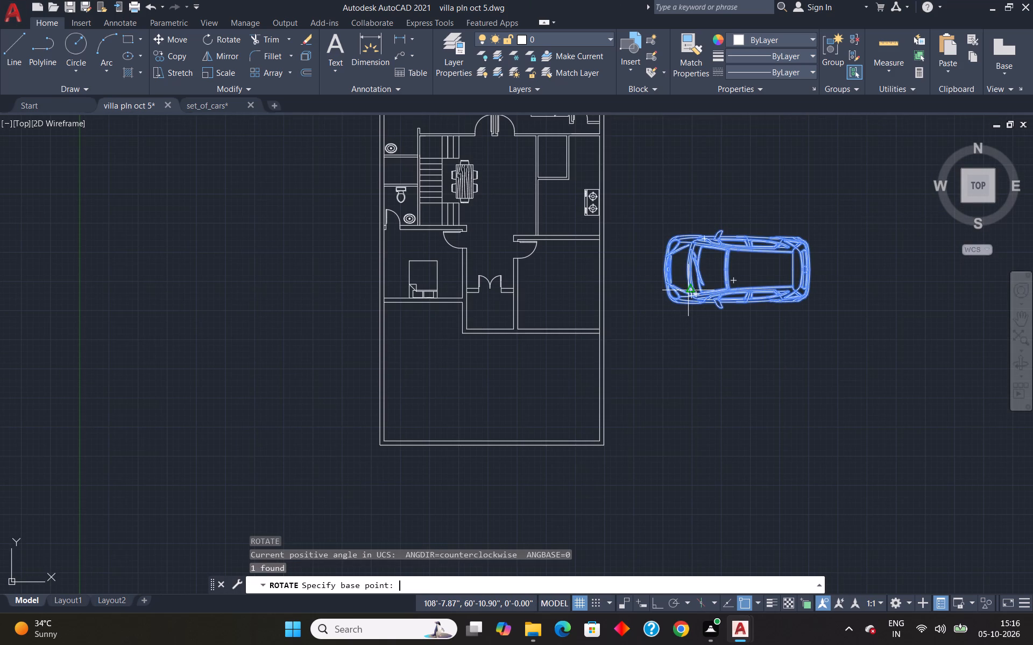
click(674, 274)
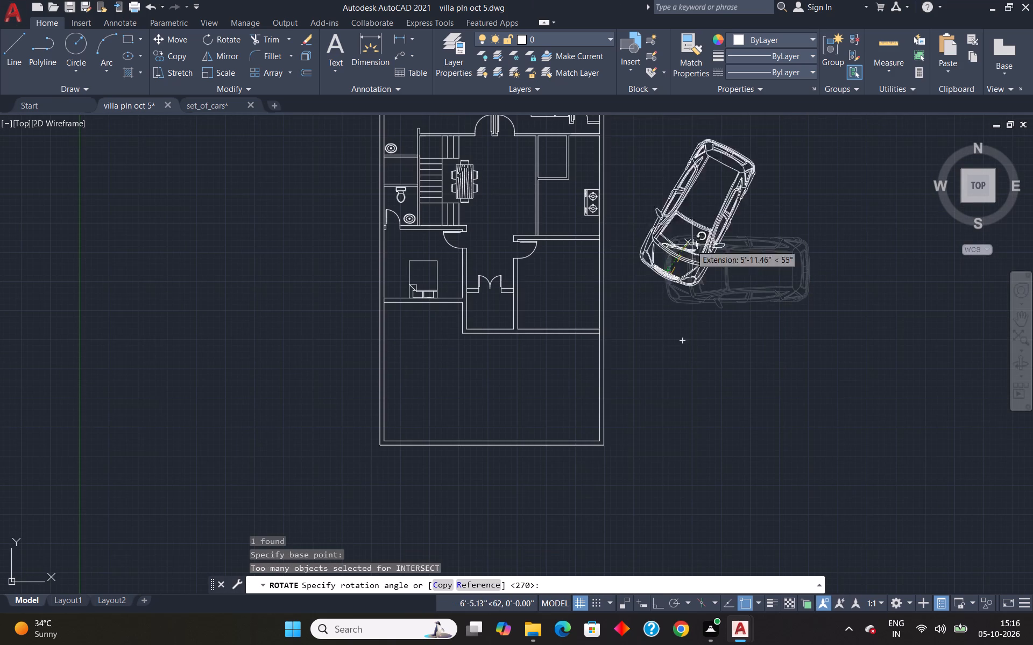
key(F8)
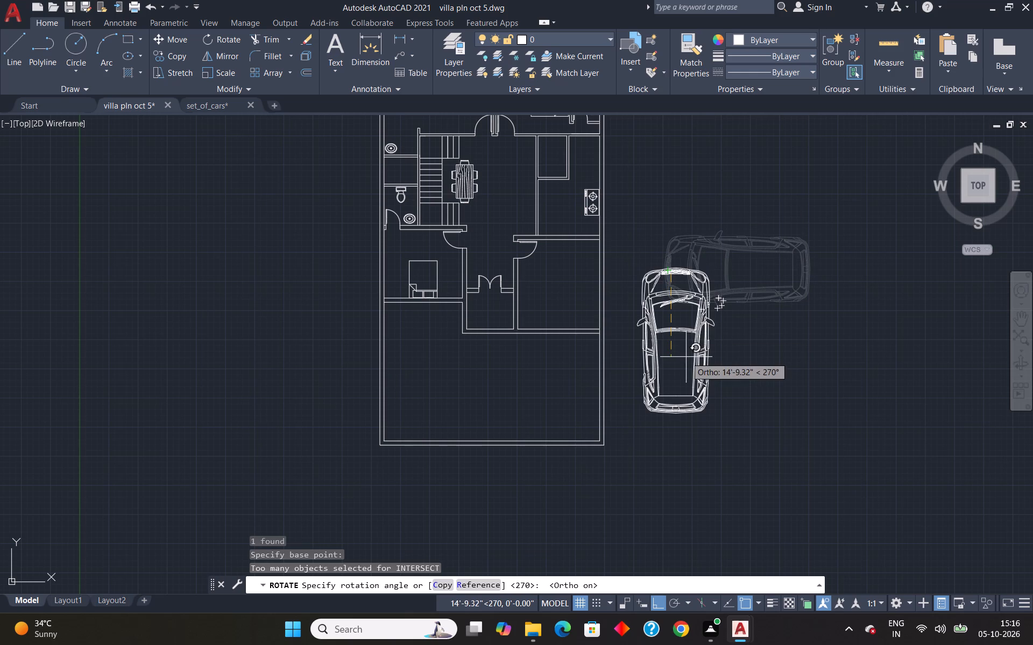
click(686, 357)
Move the car just outside the plan's west wall, level with the open front area.
click(696, 376)
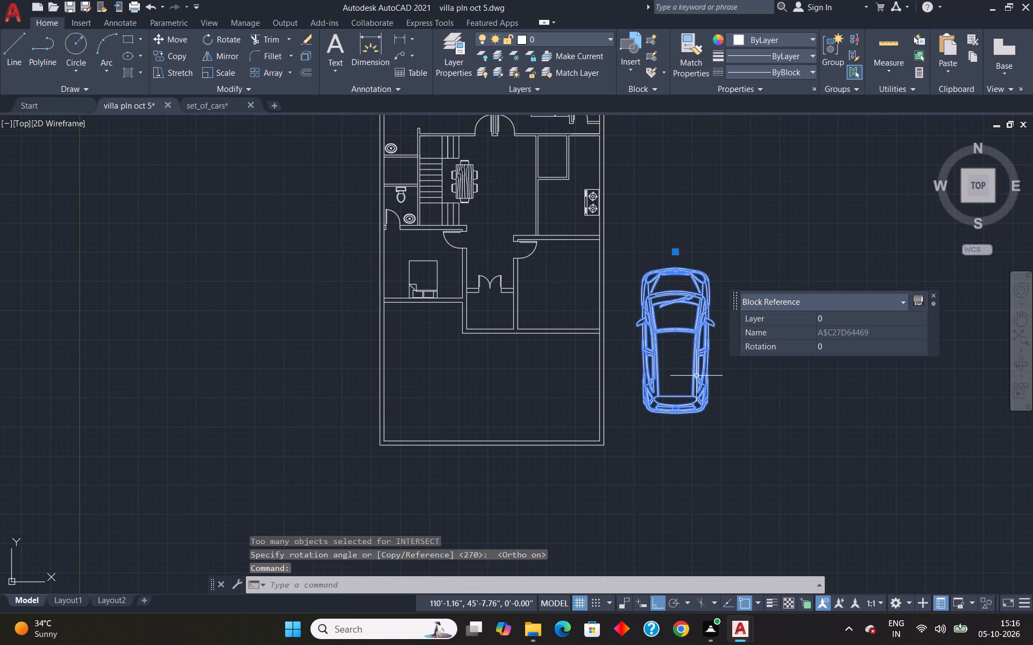
key(m)
key(Return)
click(672, 413)
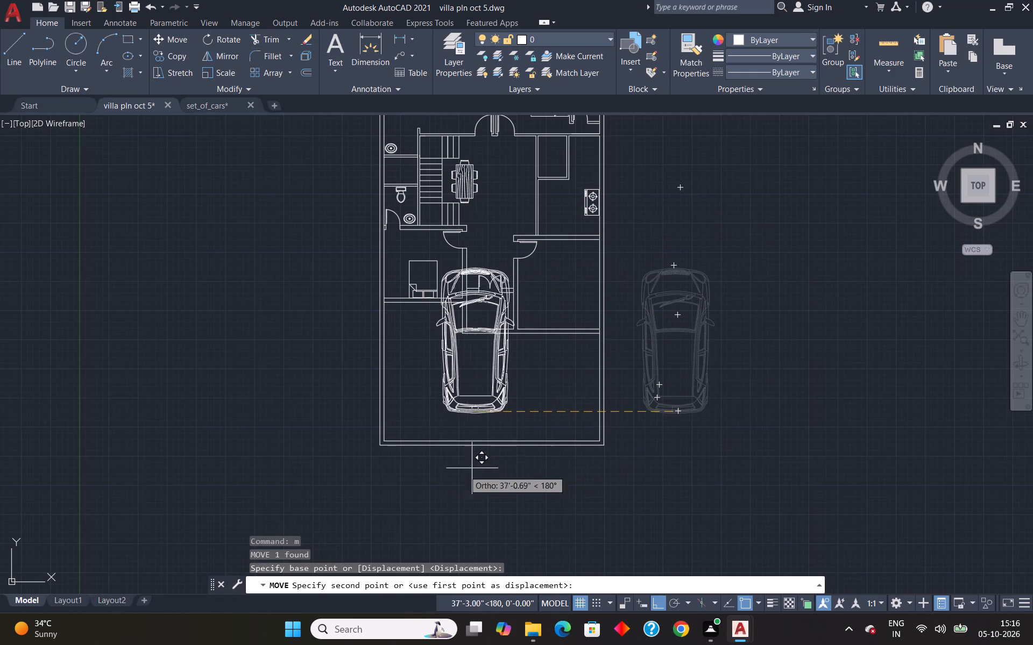
key(F8)
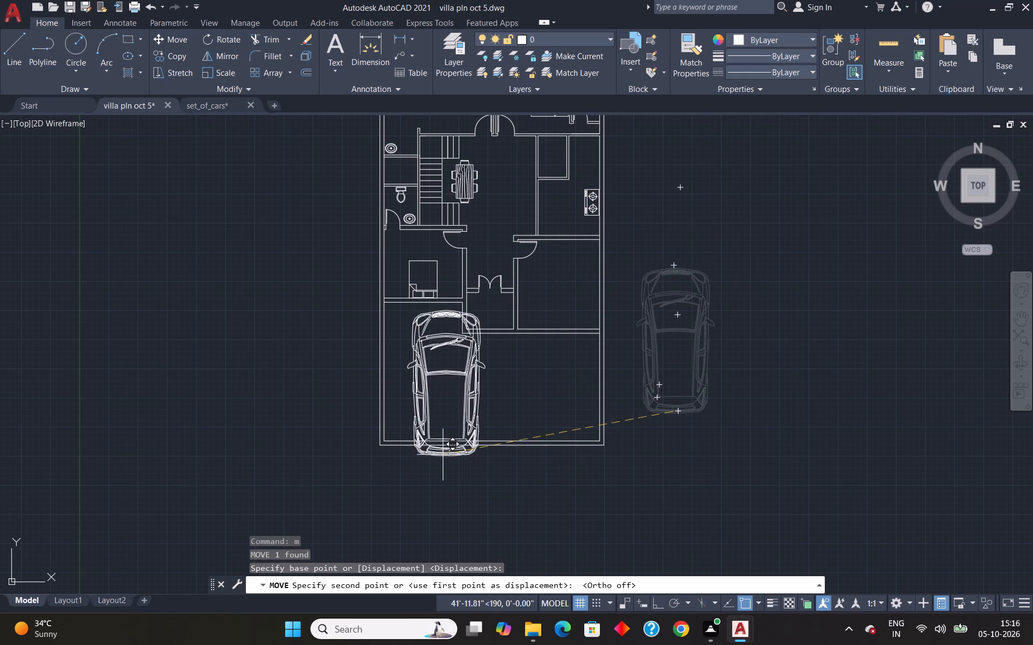
scroll(421, 444, up, 2)
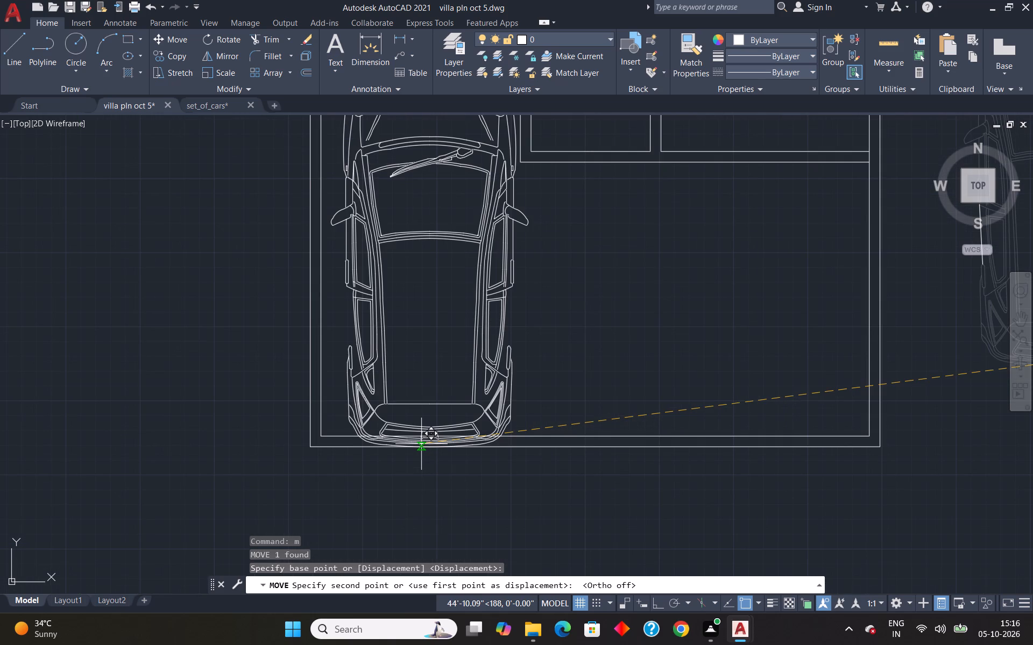
scroll(170, 438, down, 3)
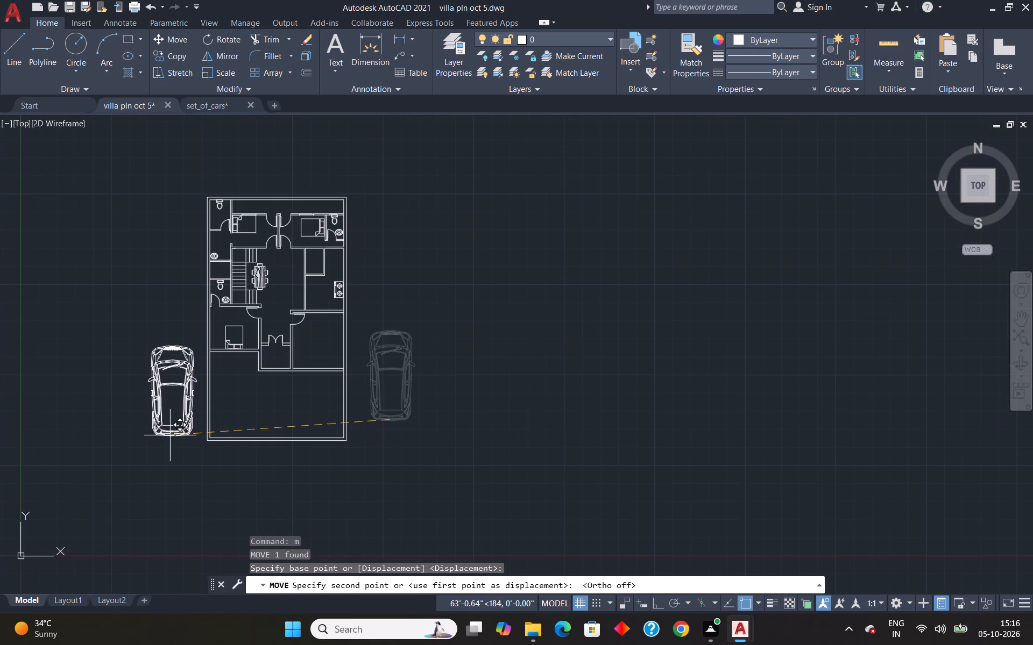
click(167, 441)
Scale the car down slightly from a point near its rear so it suits the parking space's depth.
click(161, 438)
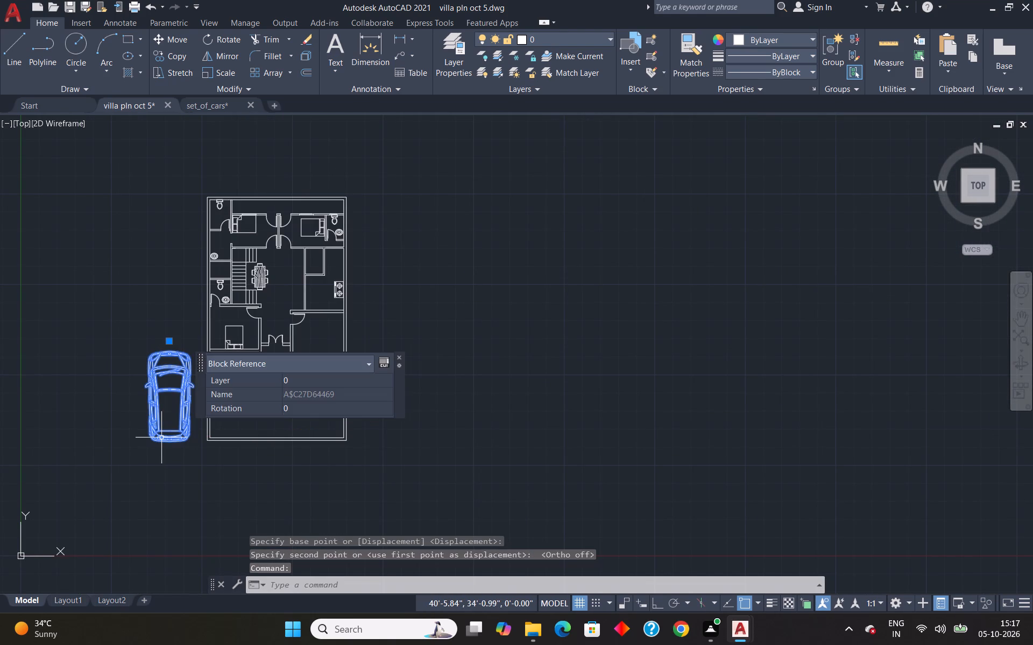
text(sc)
key(Return)
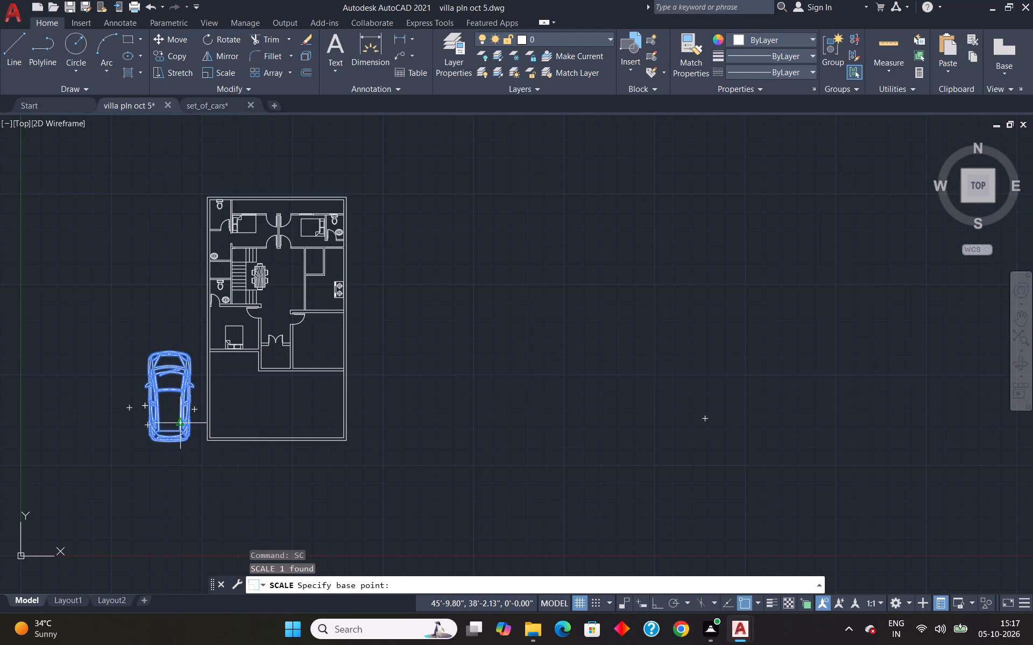
click(178, 424)
click(157, 390)
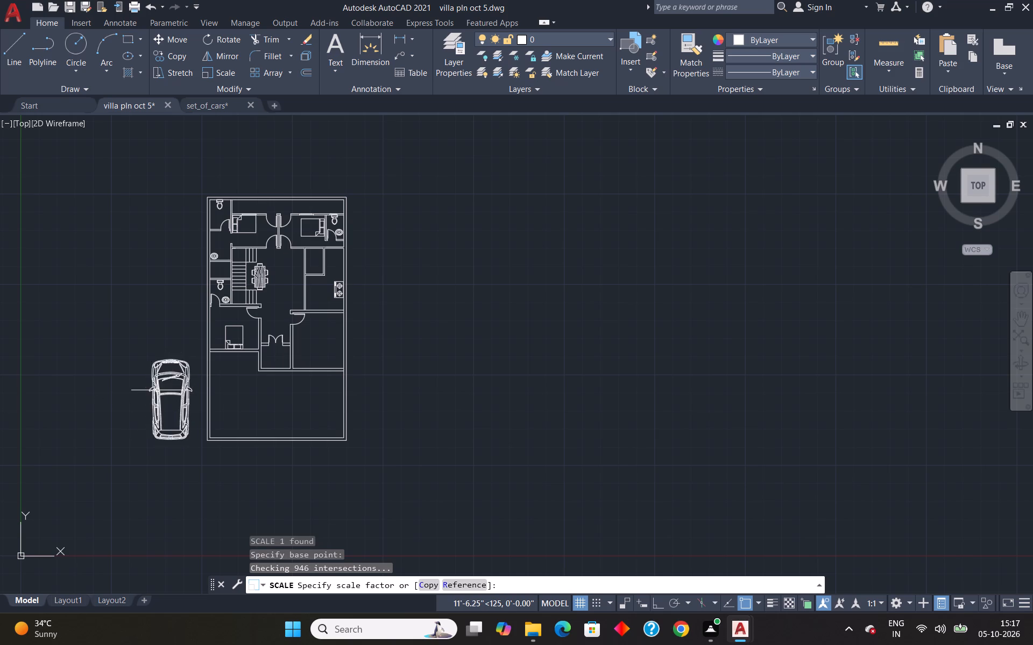
Move the car into the front area's southwest corner, directly below the bedroom wall.
click(185, 410)
key(m)
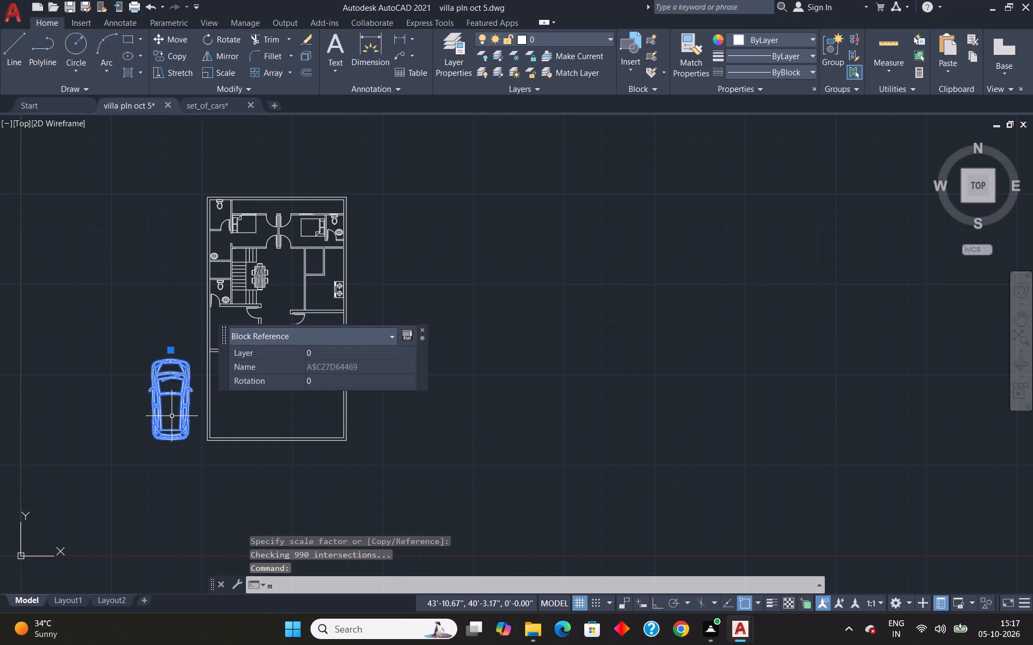
key(Return)
click(164, 397)
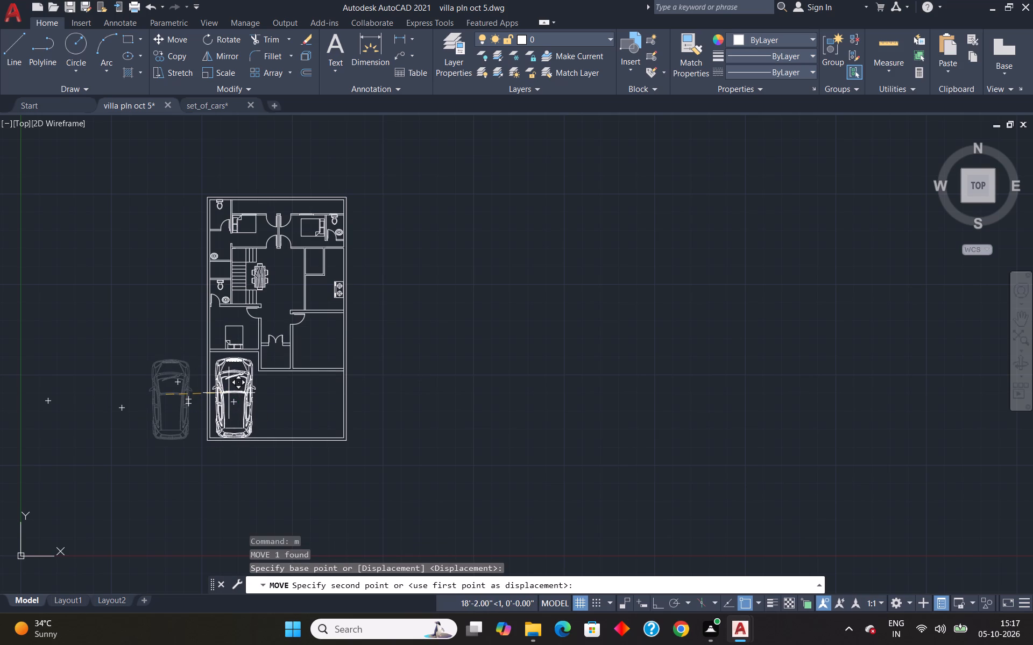
click(229, 393)
scroll(230, 447, up, 2)
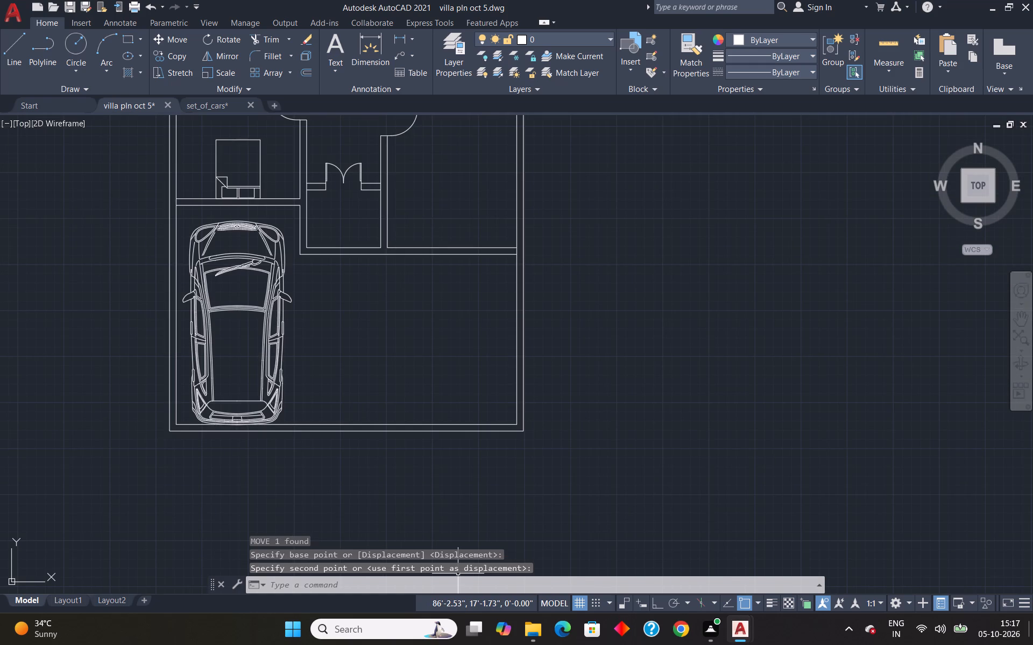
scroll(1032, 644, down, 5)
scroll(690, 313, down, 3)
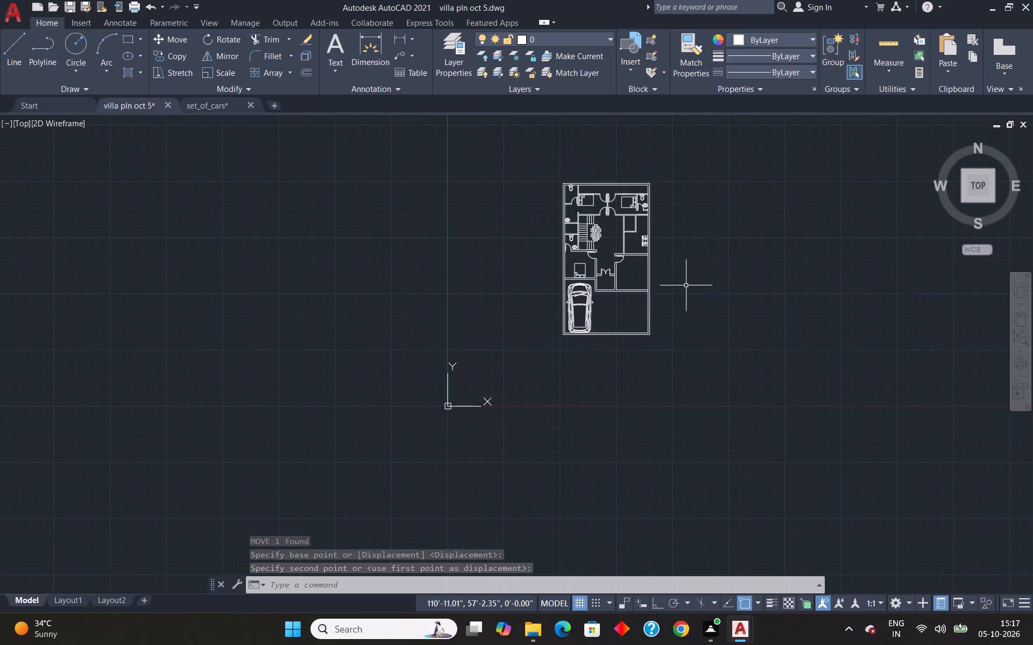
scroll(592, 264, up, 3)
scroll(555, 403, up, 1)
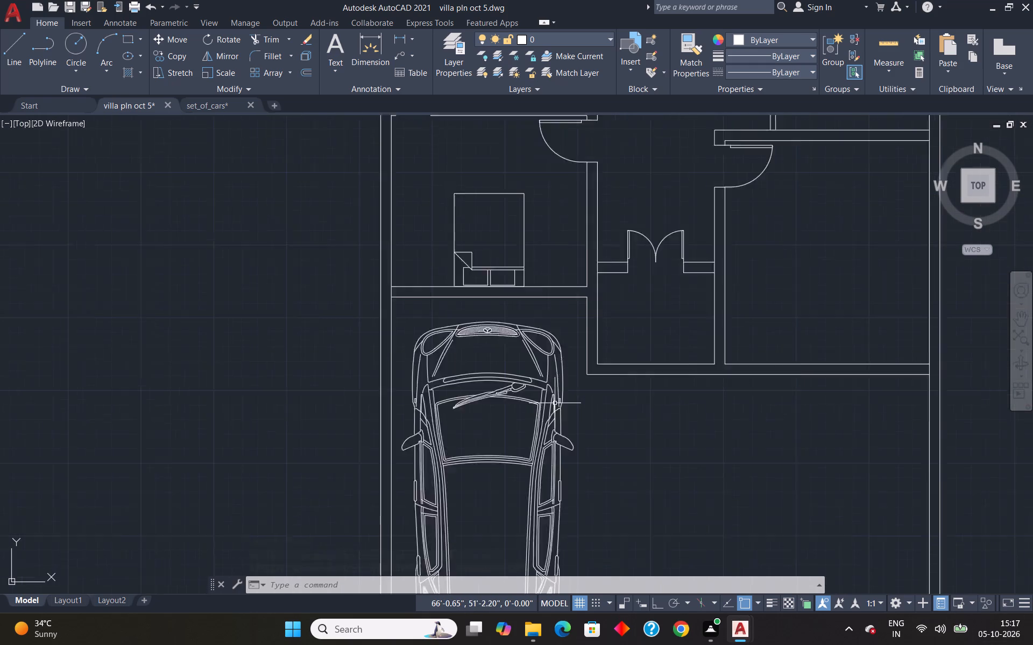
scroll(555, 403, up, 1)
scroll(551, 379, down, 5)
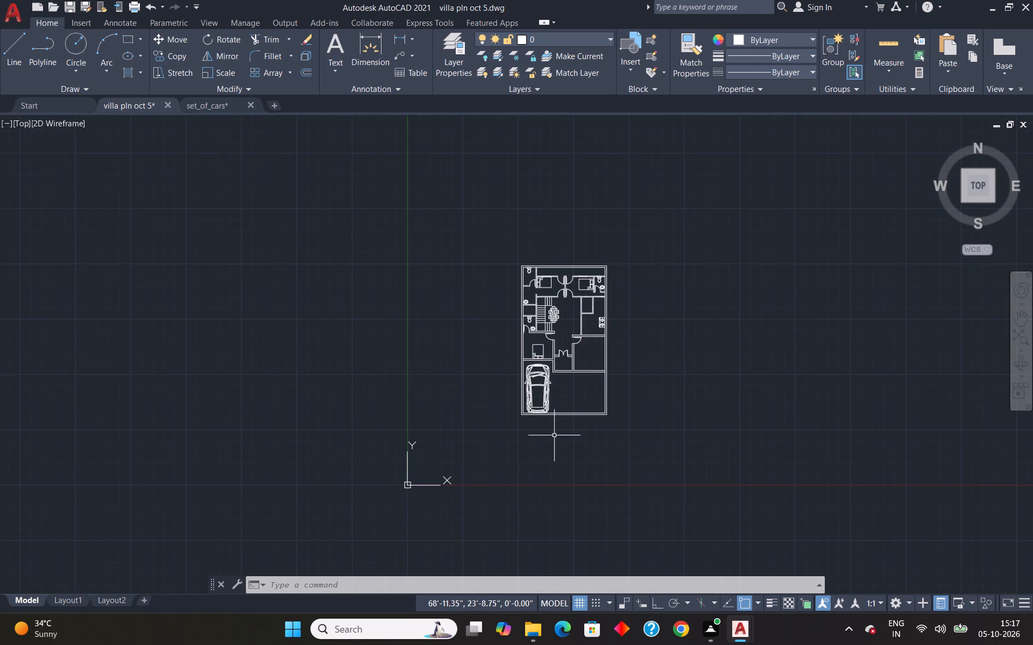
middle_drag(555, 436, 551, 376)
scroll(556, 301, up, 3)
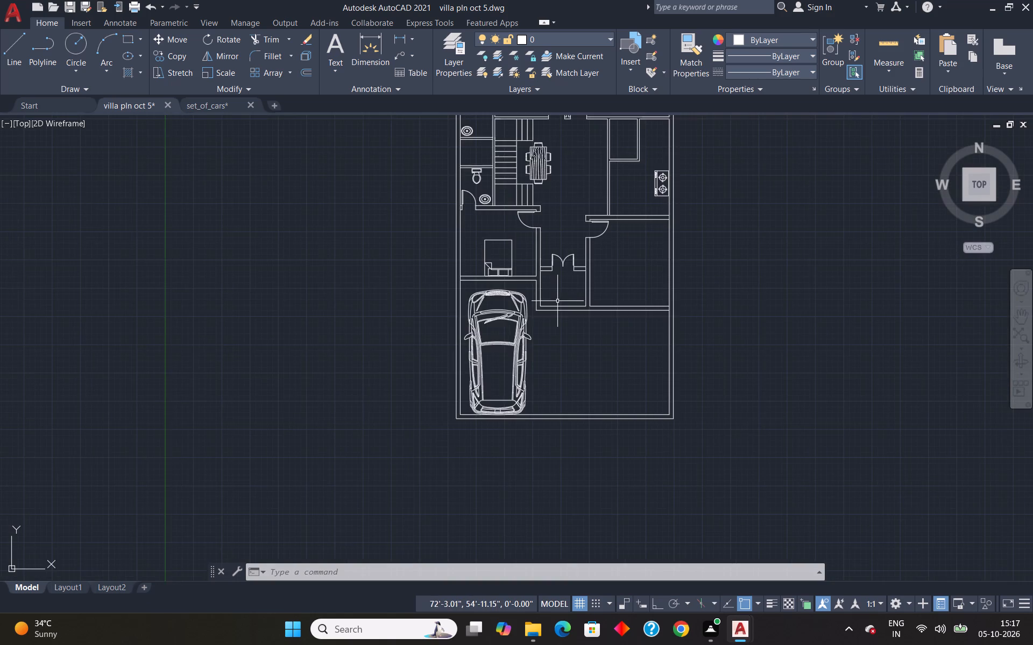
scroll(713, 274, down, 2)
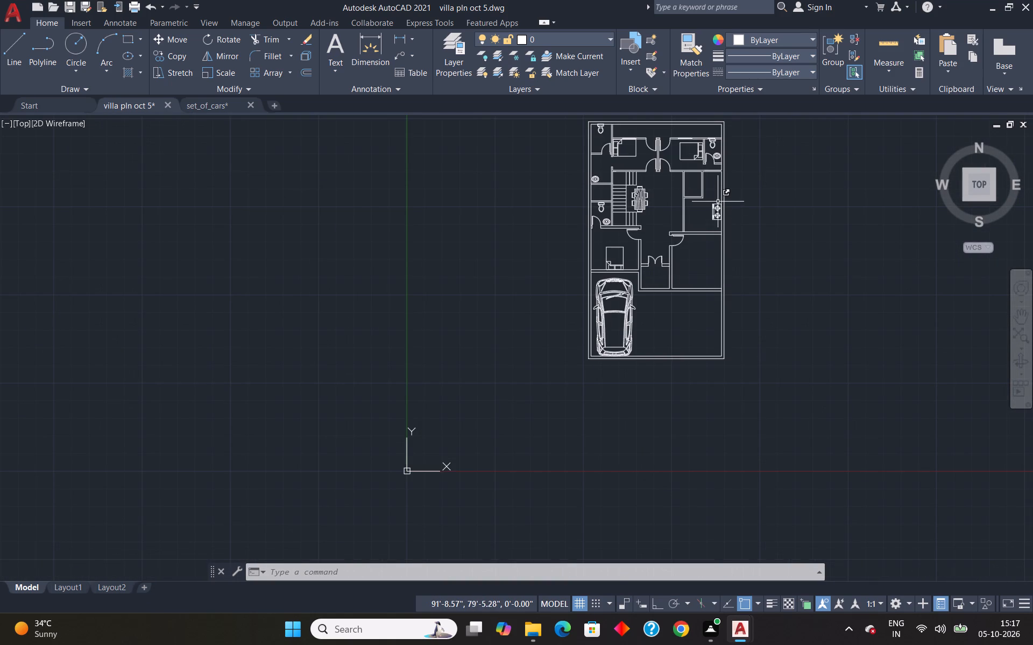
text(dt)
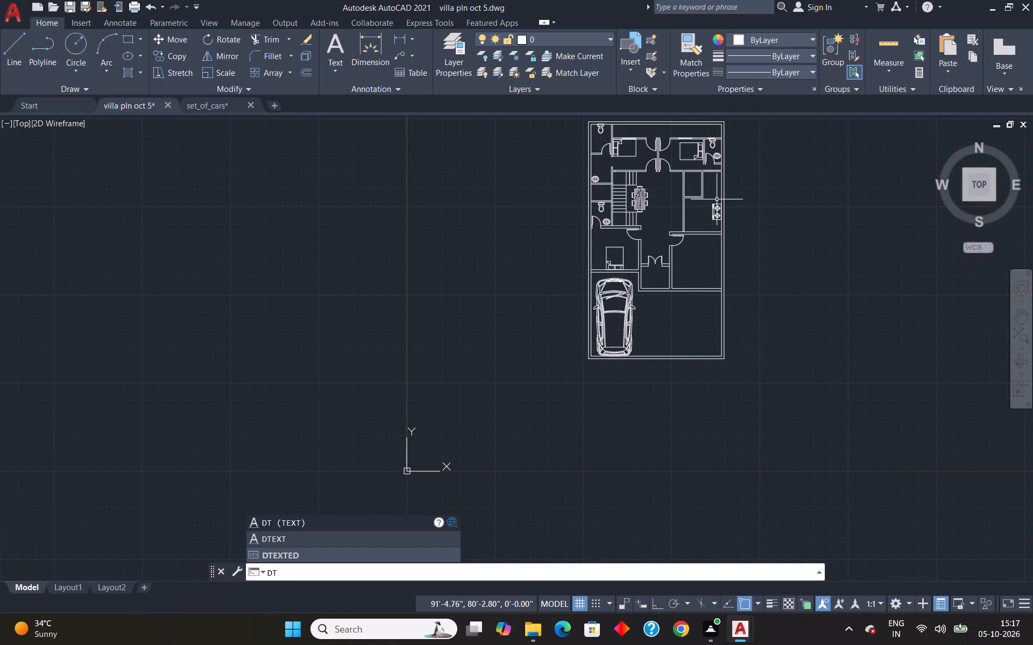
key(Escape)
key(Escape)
Open the living_room_furniture drawing from the Downloads folder.
click(540, 626)
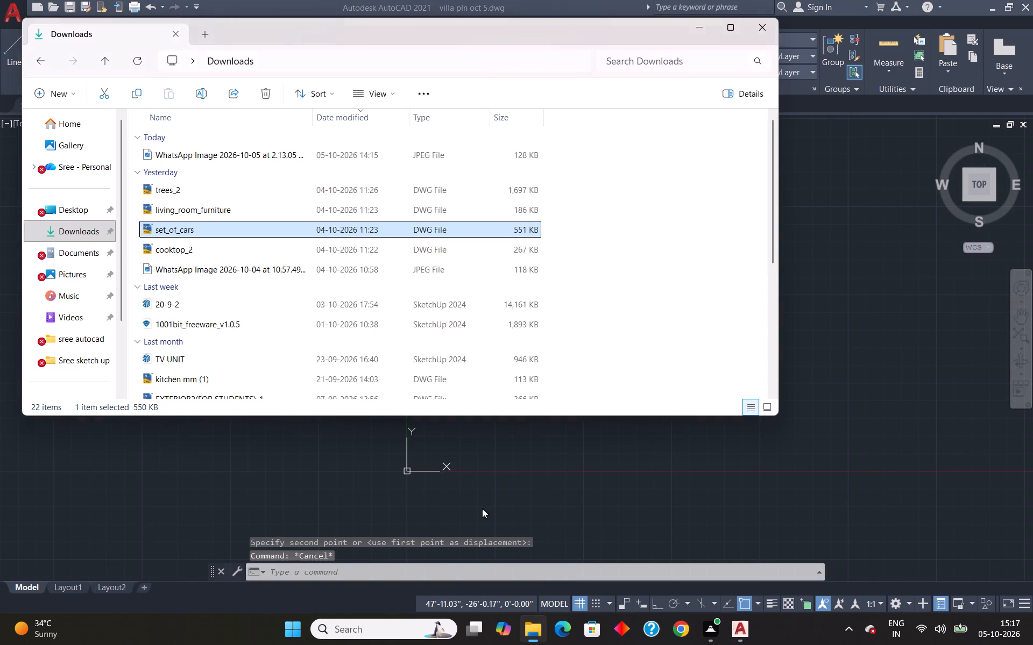
double_click(231, 209)
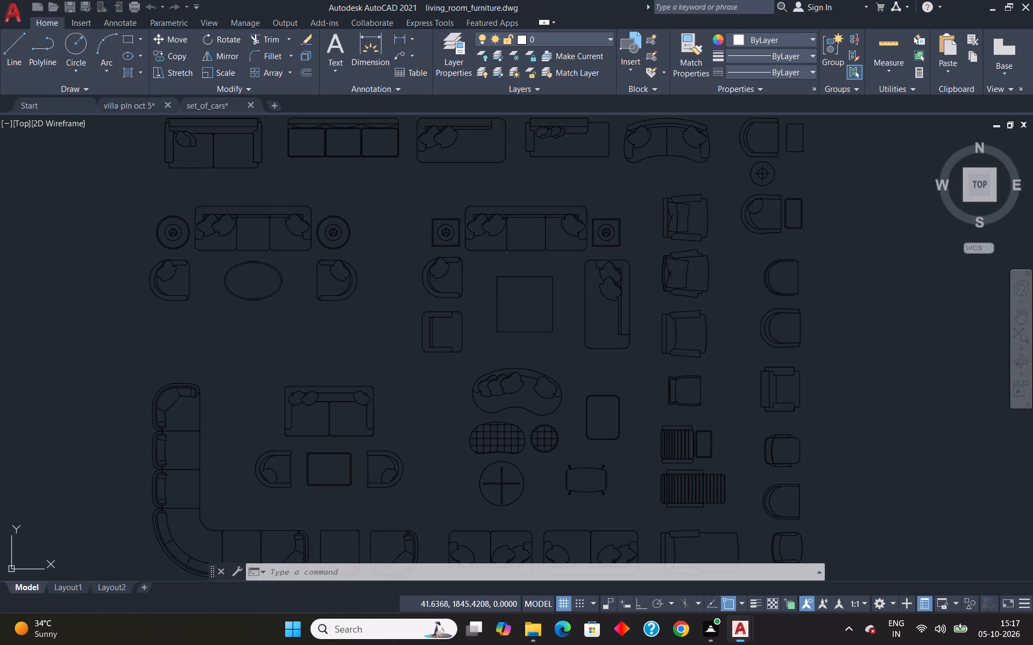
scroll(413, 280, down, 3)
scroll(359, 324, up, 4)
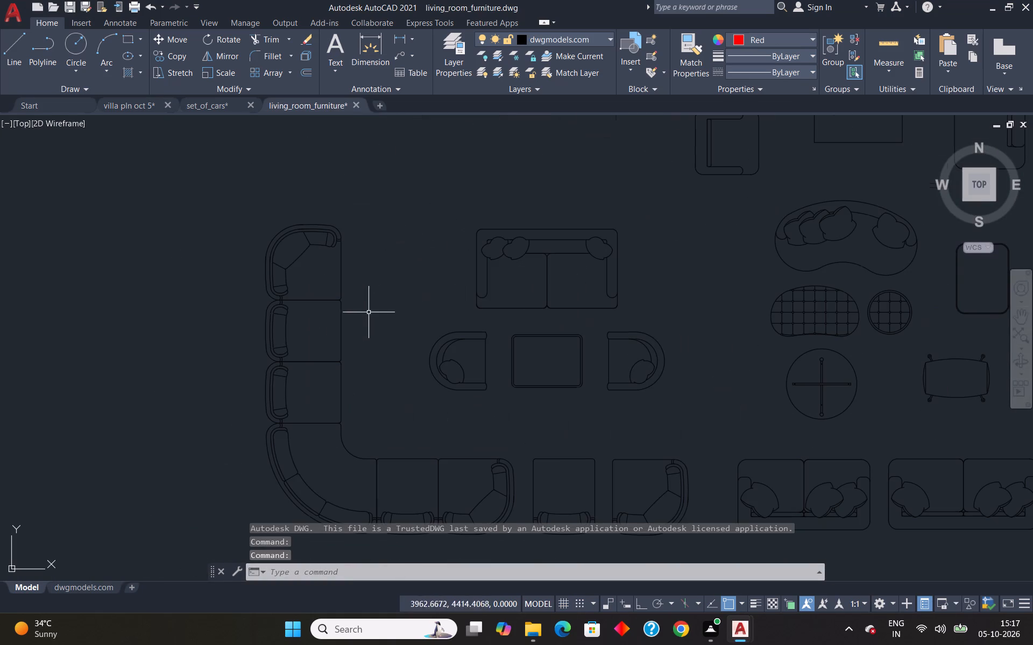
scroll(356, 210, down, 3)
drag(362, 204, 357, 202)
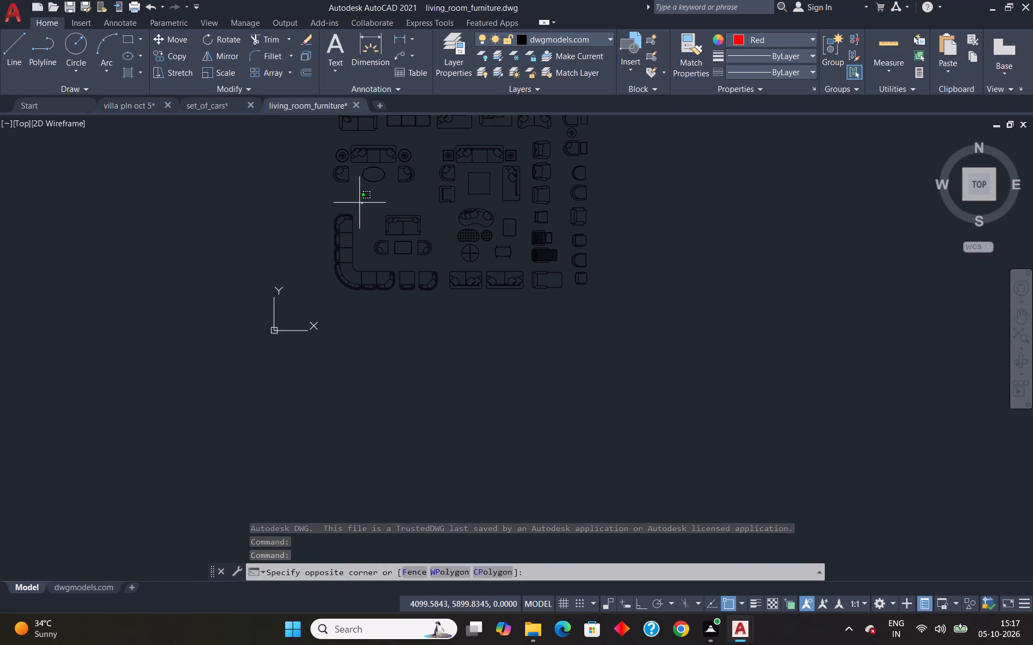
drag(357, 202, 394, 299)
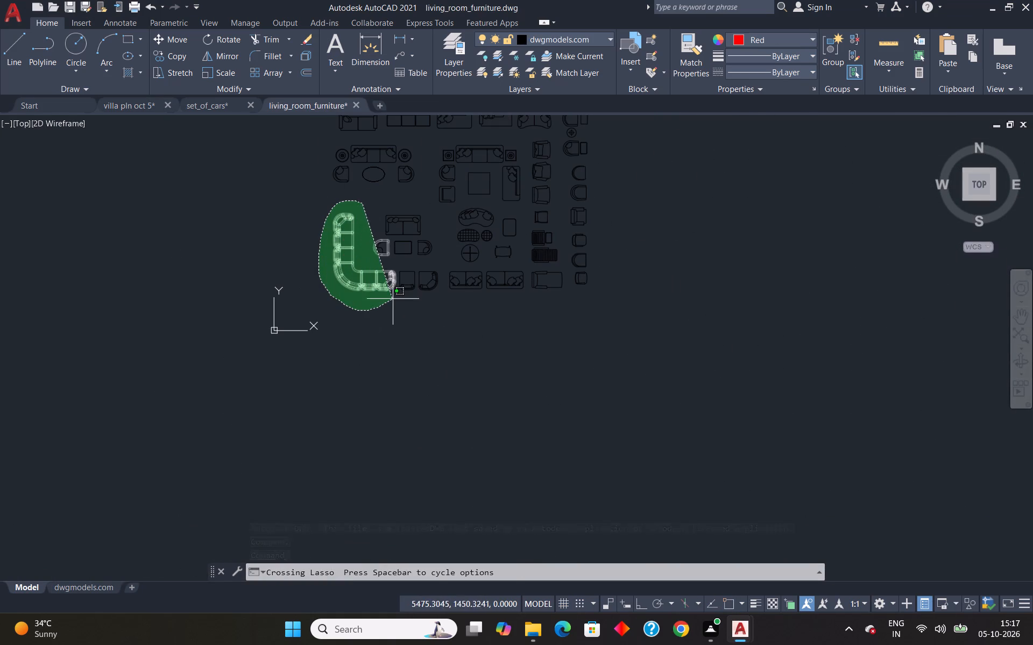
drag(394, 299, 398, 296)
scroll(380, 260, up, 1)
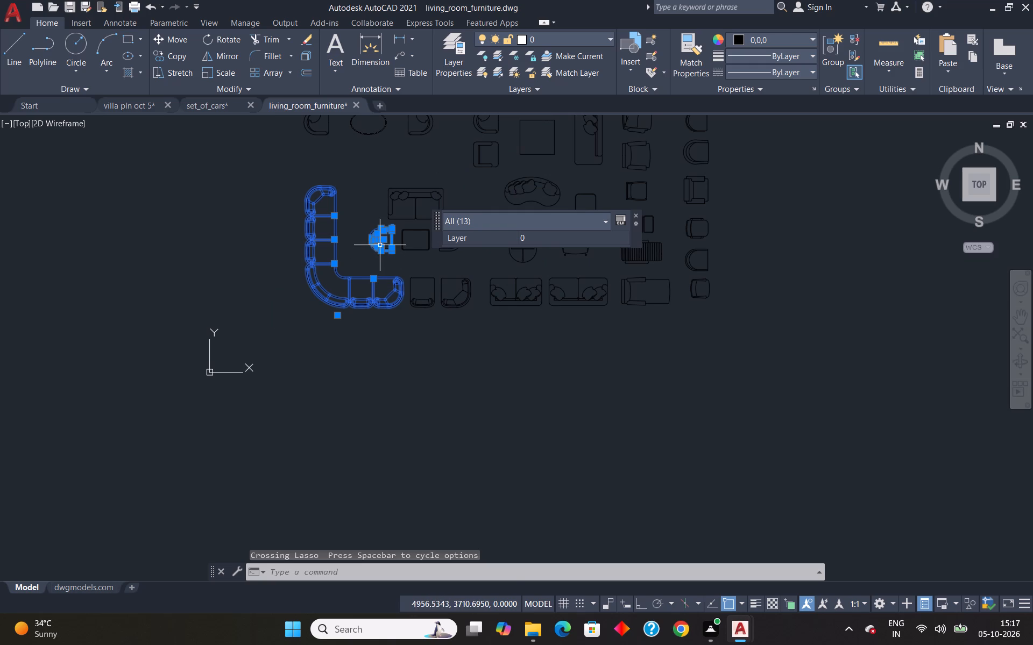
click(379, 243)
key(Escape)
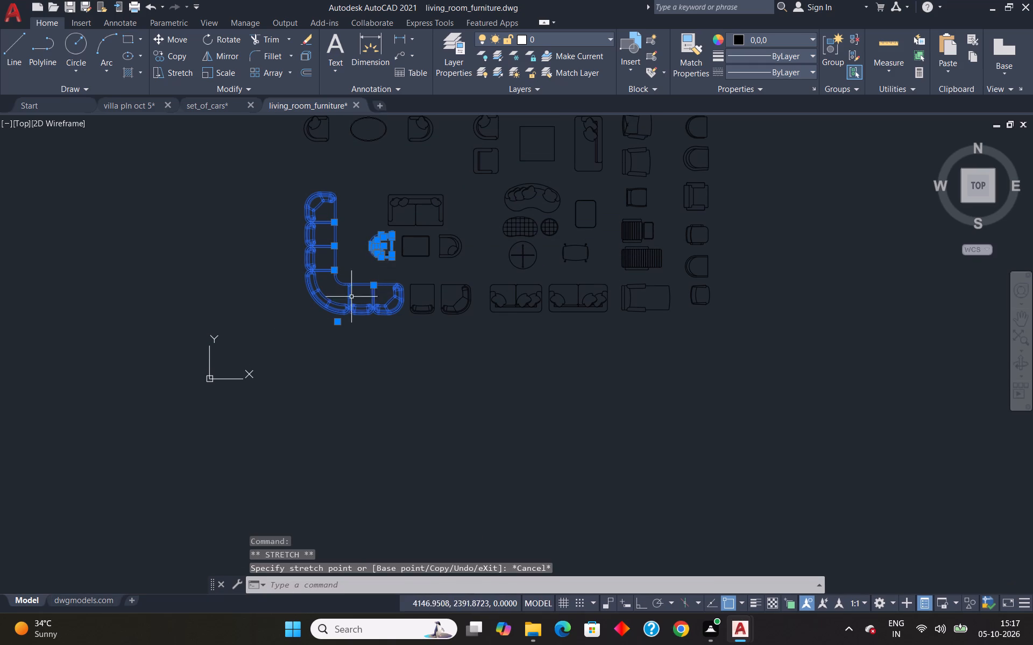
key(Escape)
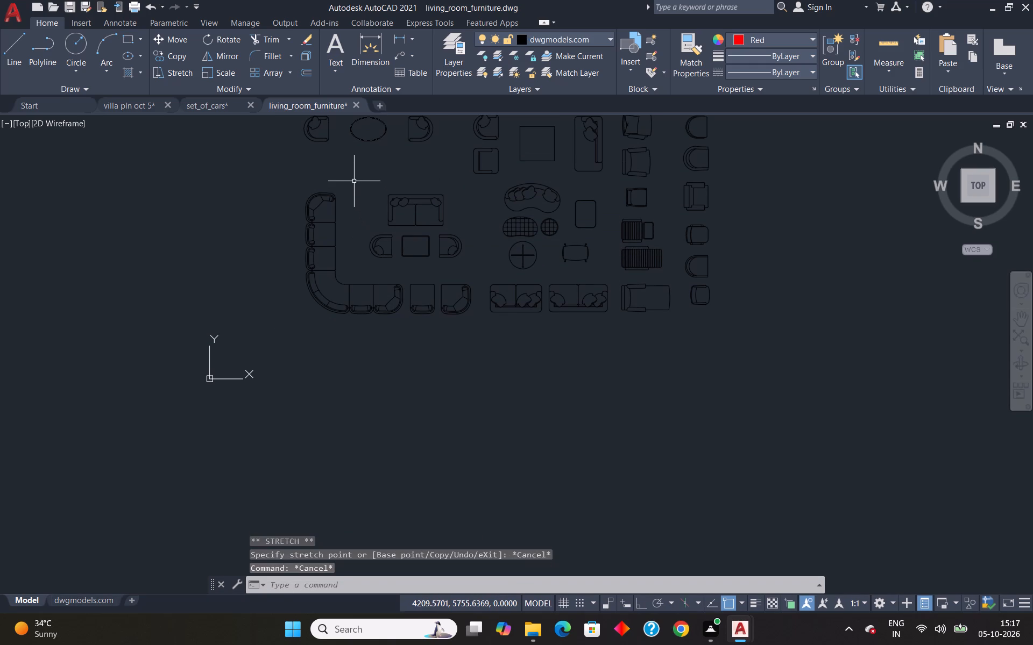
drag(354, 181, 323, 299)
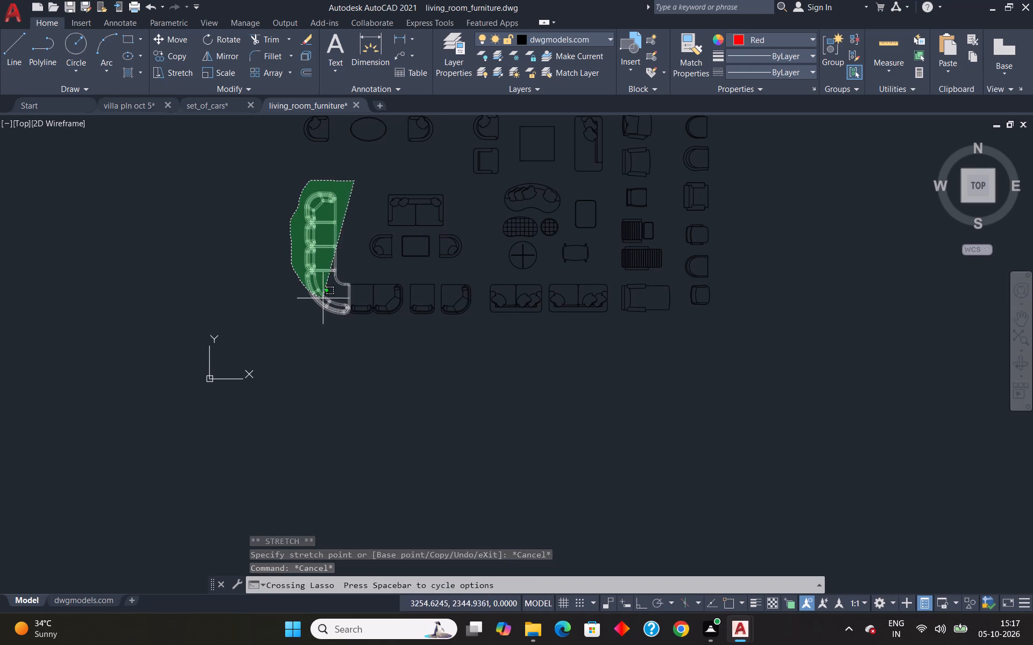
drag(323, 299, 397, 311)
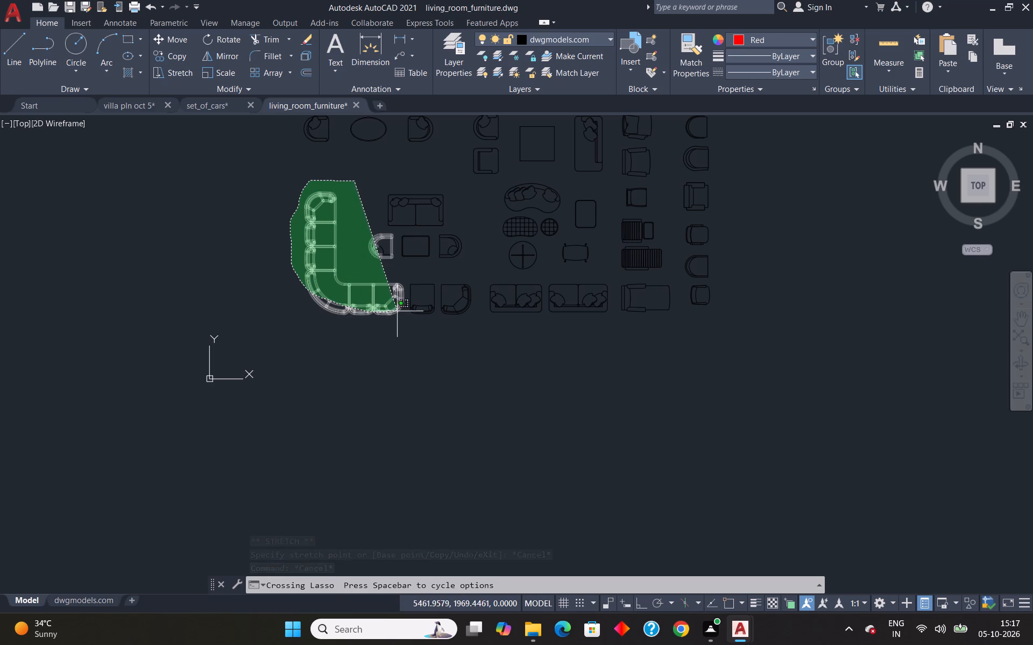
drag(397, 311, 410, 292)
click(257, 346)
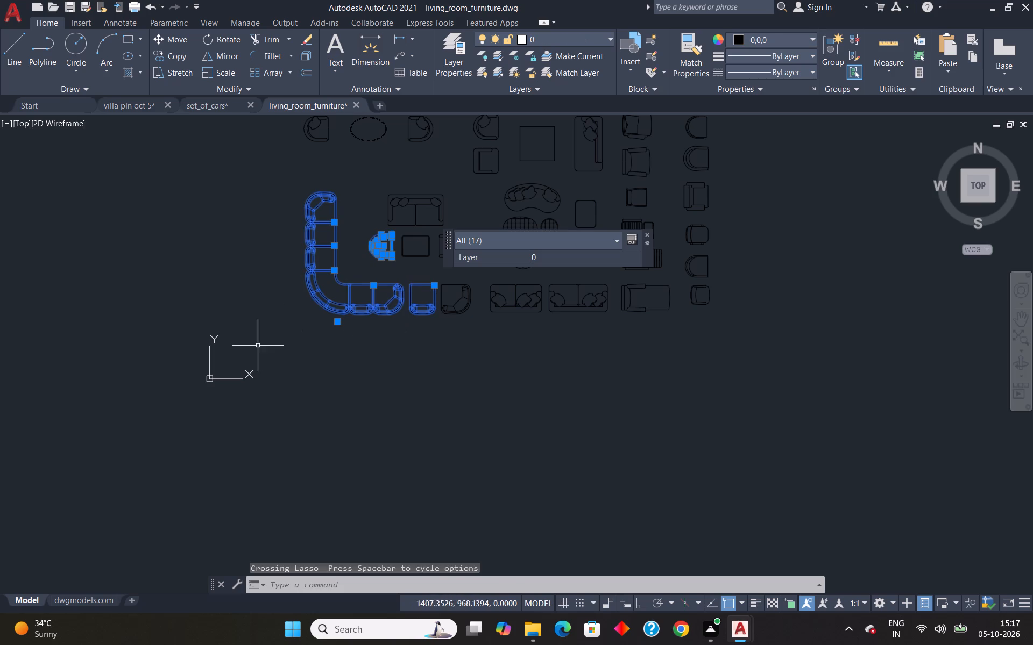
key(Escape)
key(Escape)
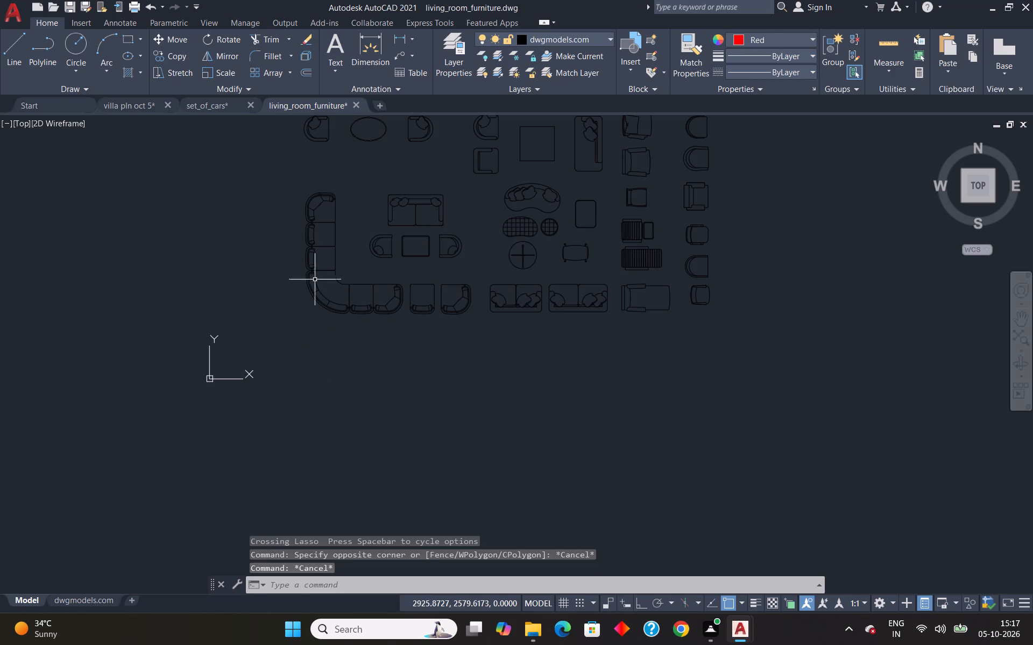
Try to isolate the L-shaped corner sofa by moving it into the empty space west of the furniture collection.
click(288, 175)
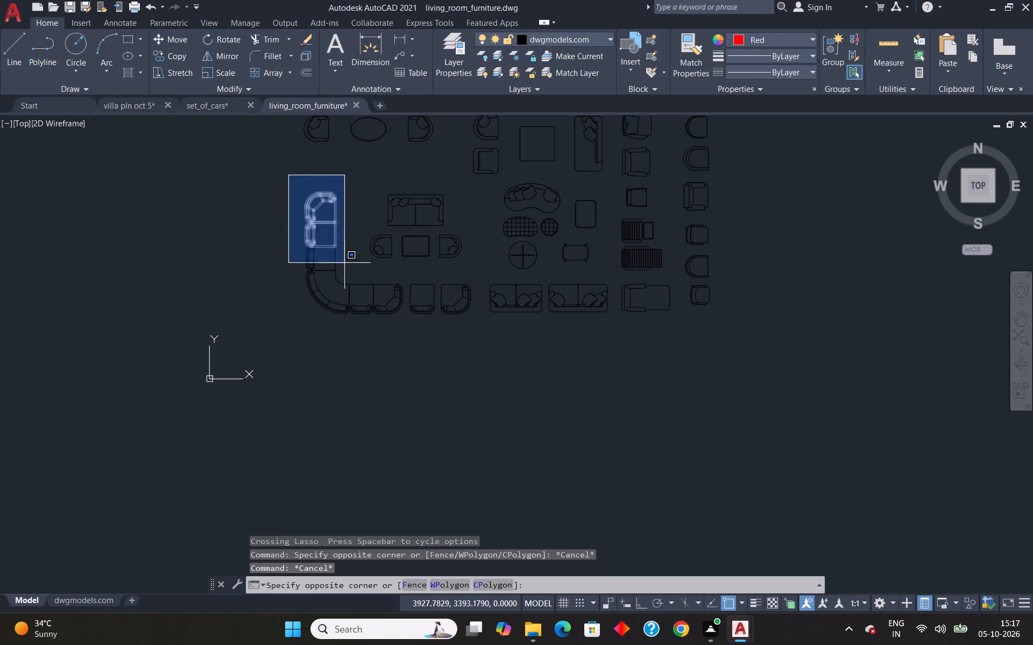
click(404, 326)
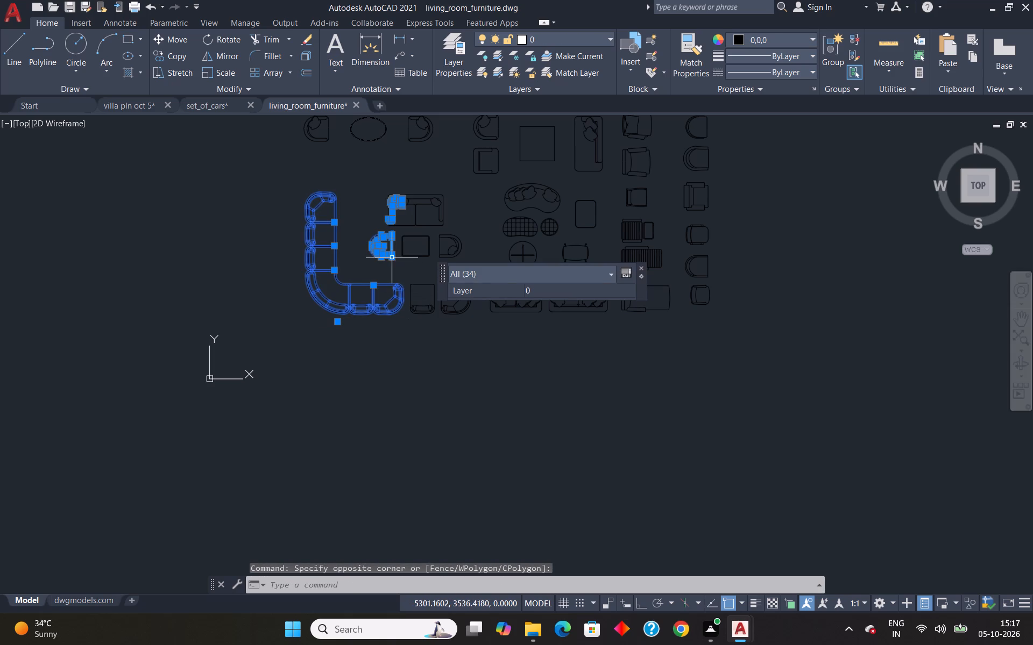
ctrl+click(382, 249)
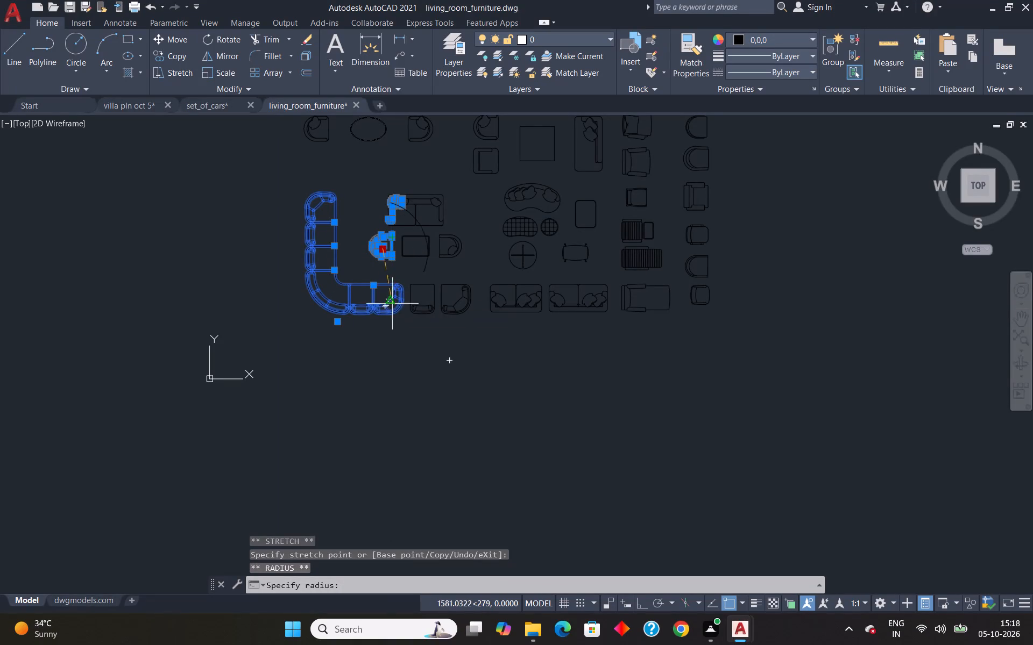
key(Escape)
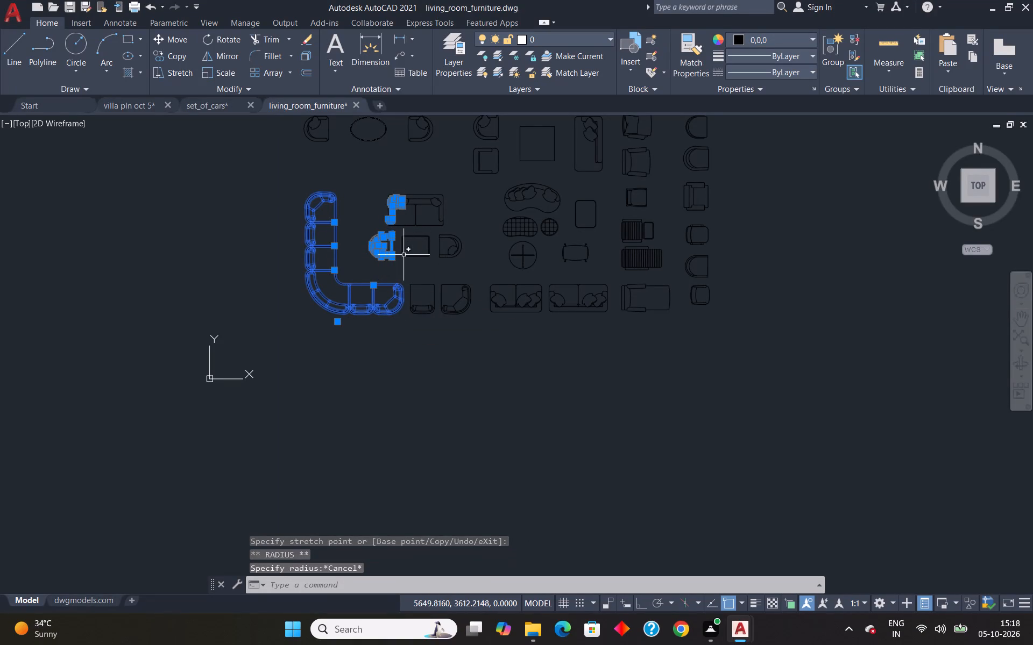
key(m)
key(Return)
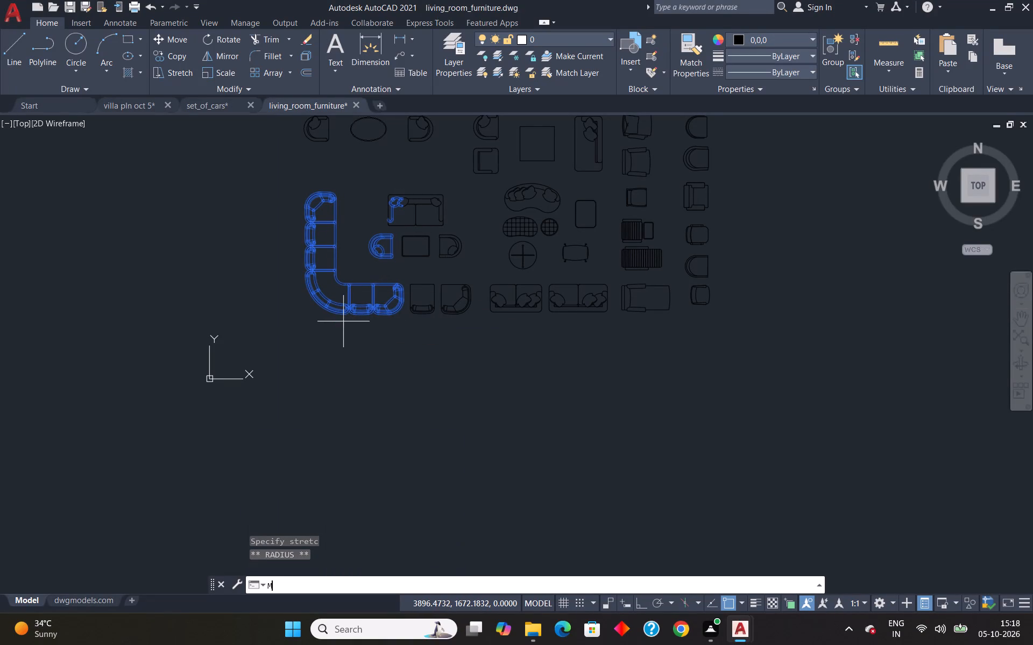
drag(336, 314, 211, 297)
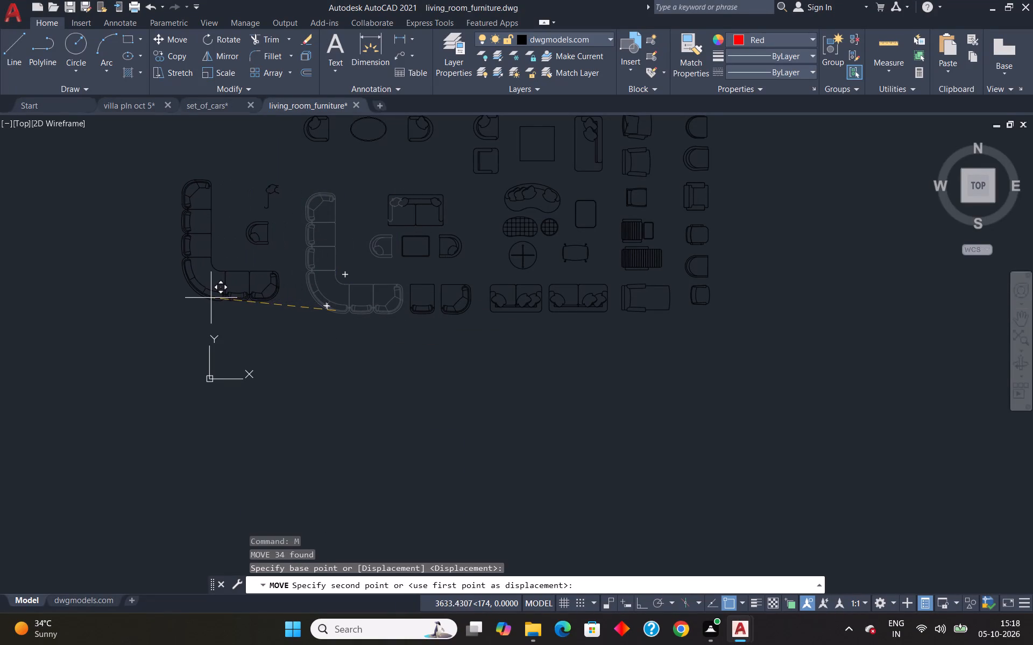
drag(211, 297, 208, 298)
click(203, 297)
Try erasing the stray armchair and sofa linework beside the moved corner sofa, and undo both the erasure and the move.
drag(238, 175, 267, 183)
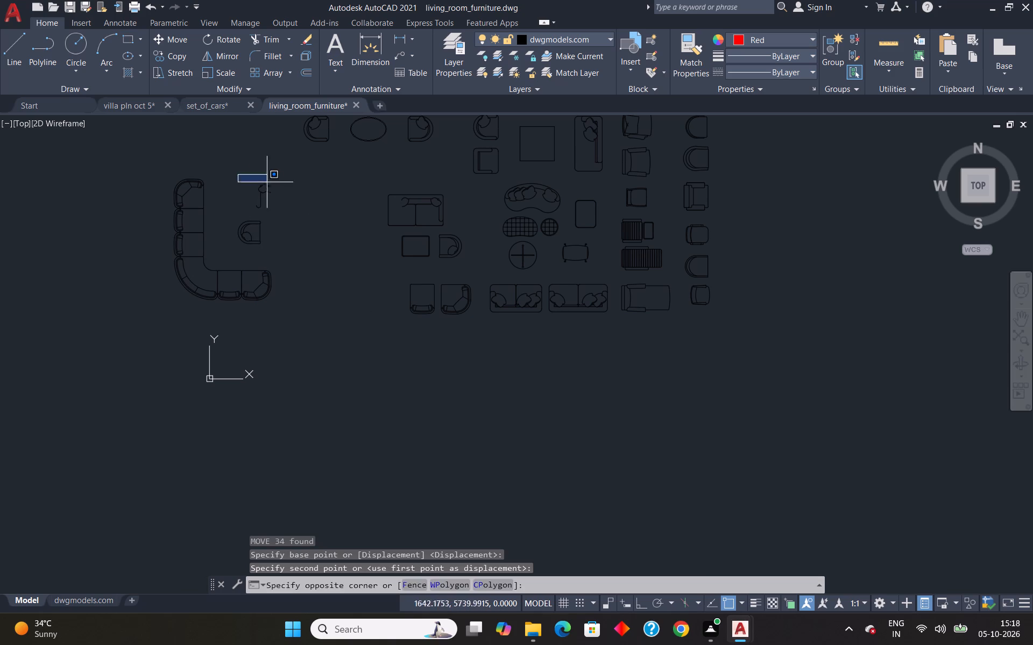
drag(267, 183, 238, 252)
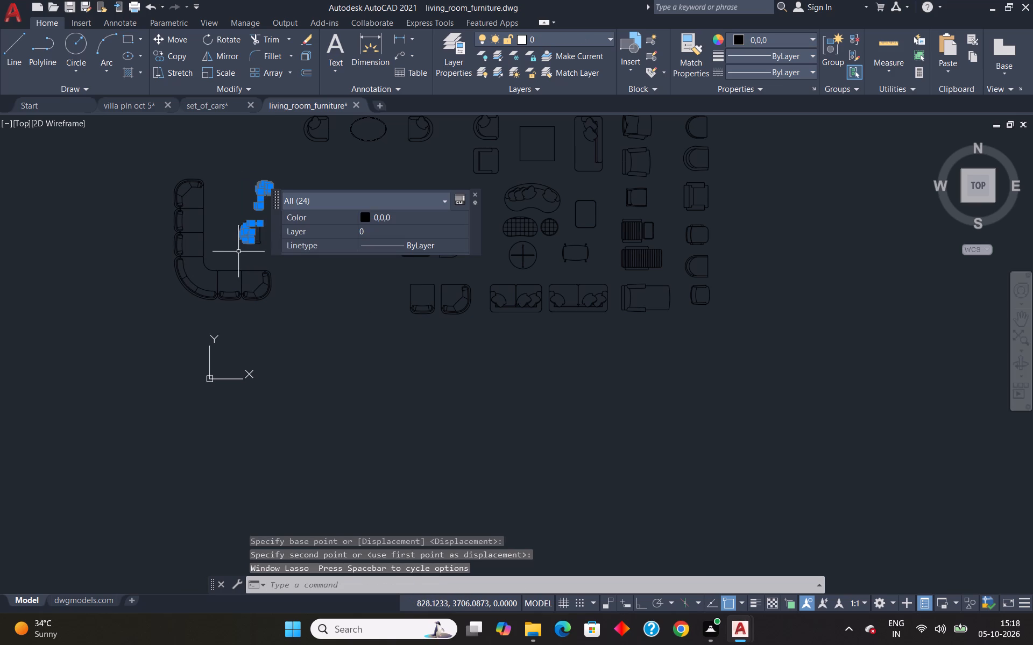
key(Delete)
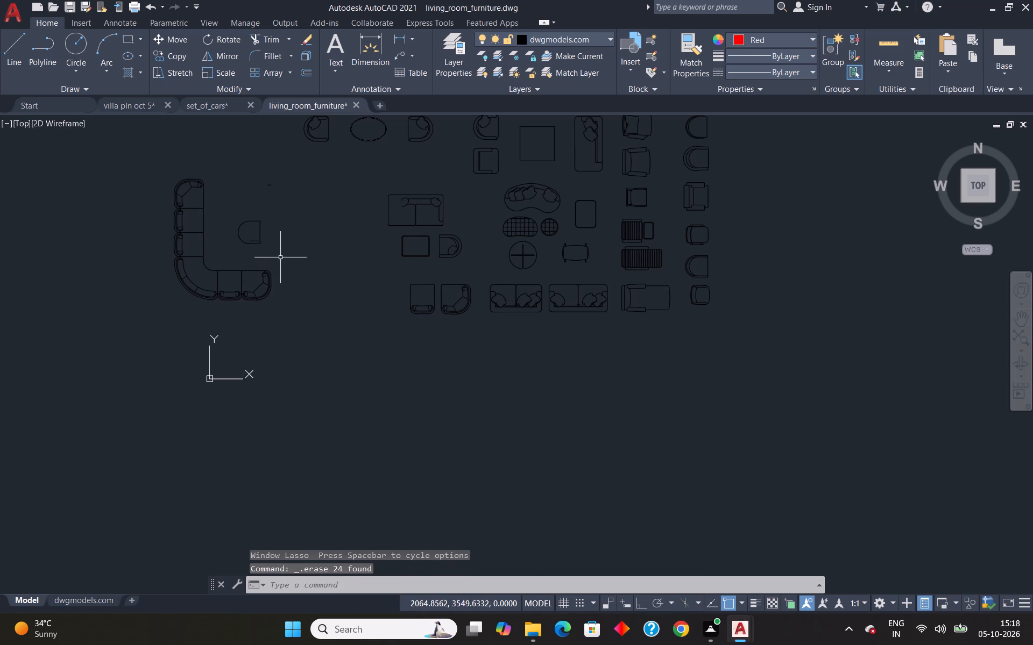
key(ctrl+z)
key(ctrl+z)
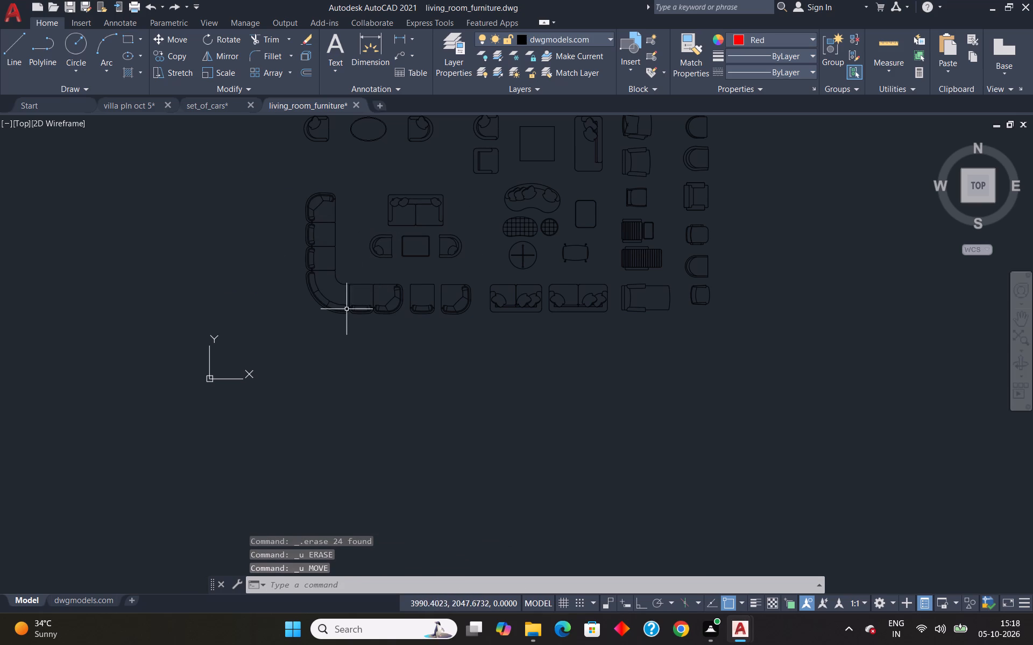
Select only the six block pieces of the L-shaped corner sofa and copy them to the clipboard.
drag(351, 176, 280, 275)
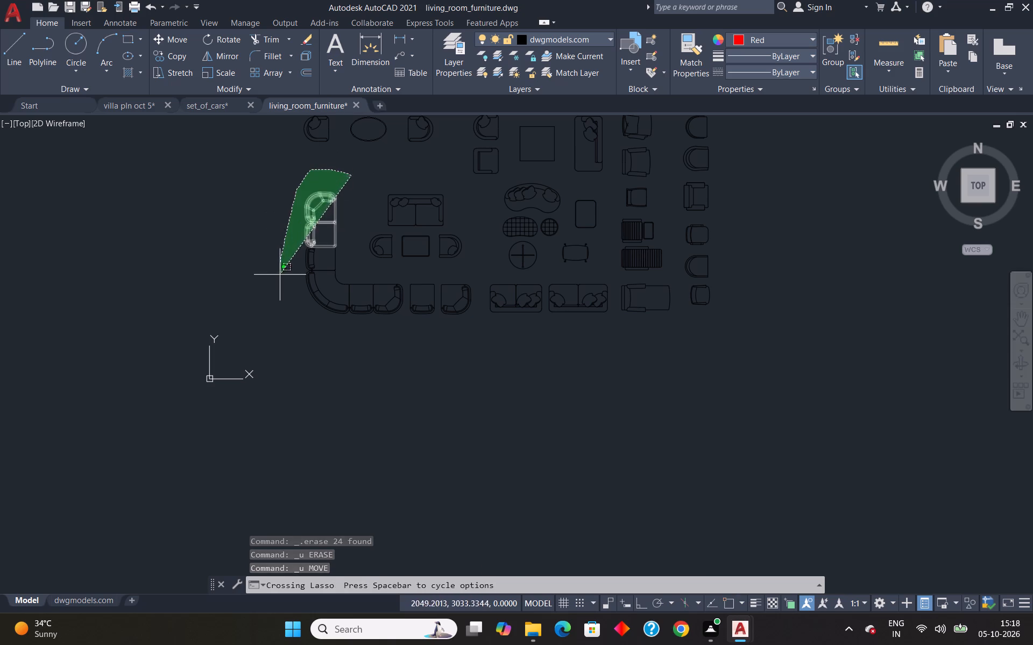
drag(280, 275, 280, 276)
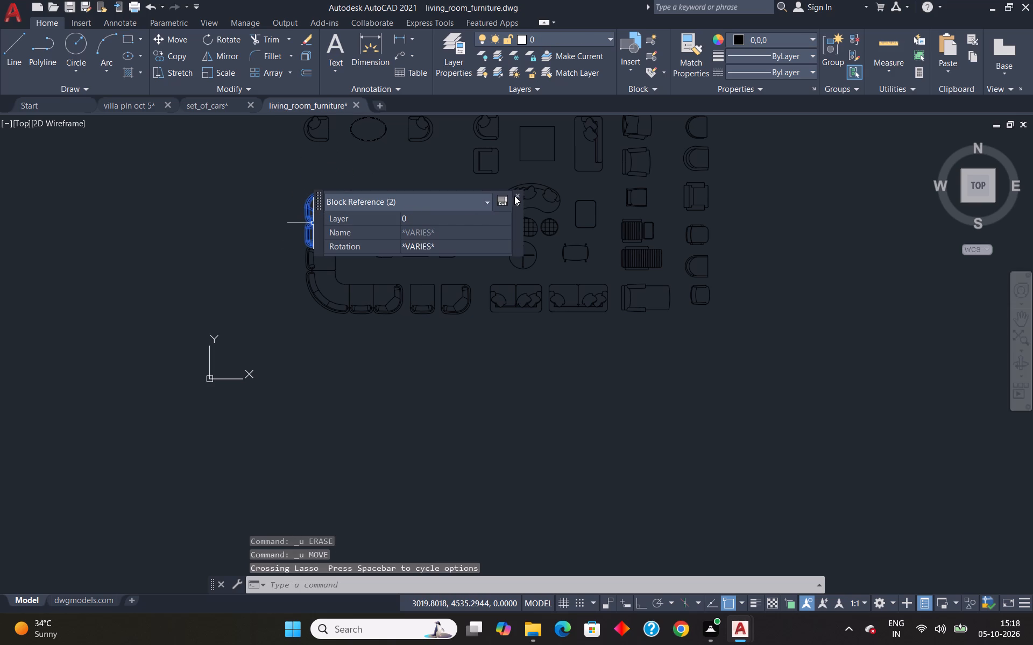
click(519, 194)
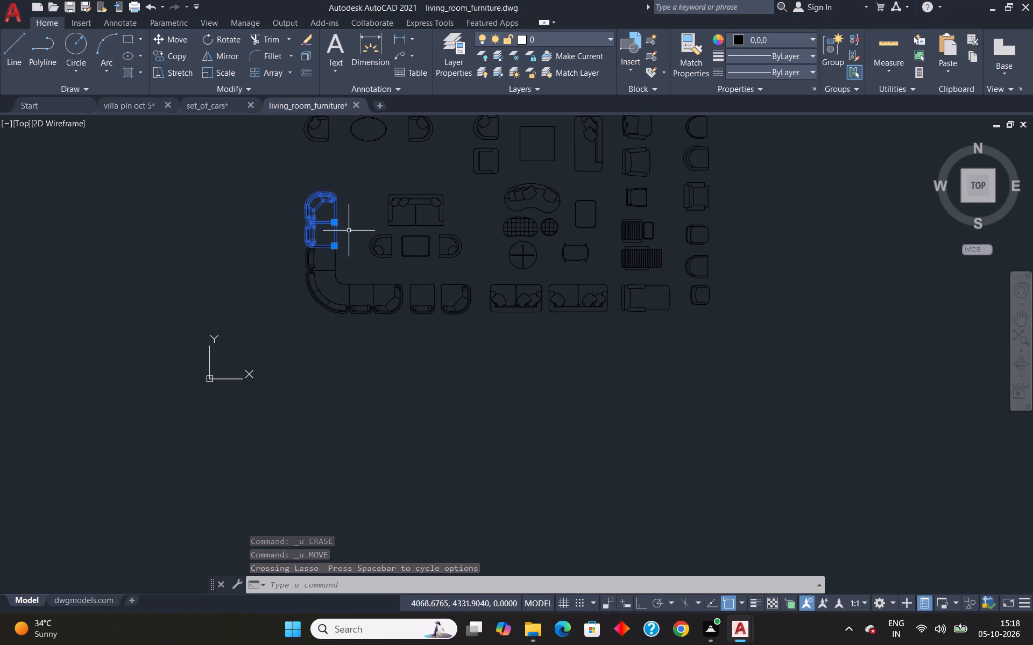
ctrl+click(319, 264)
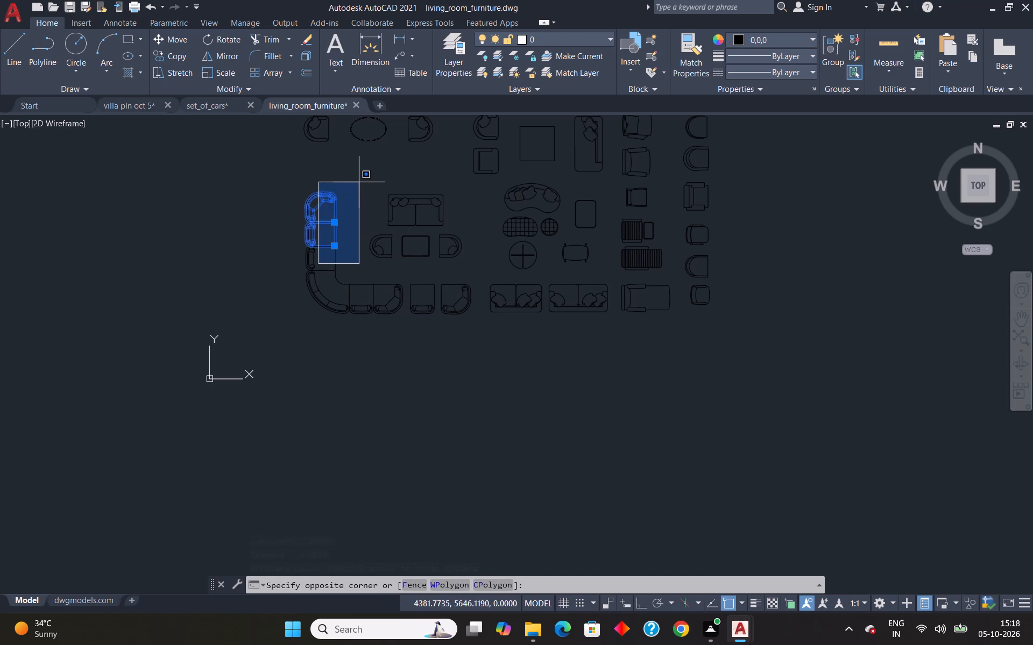
click(357, 173)
drag(354, 177, 329, 194)
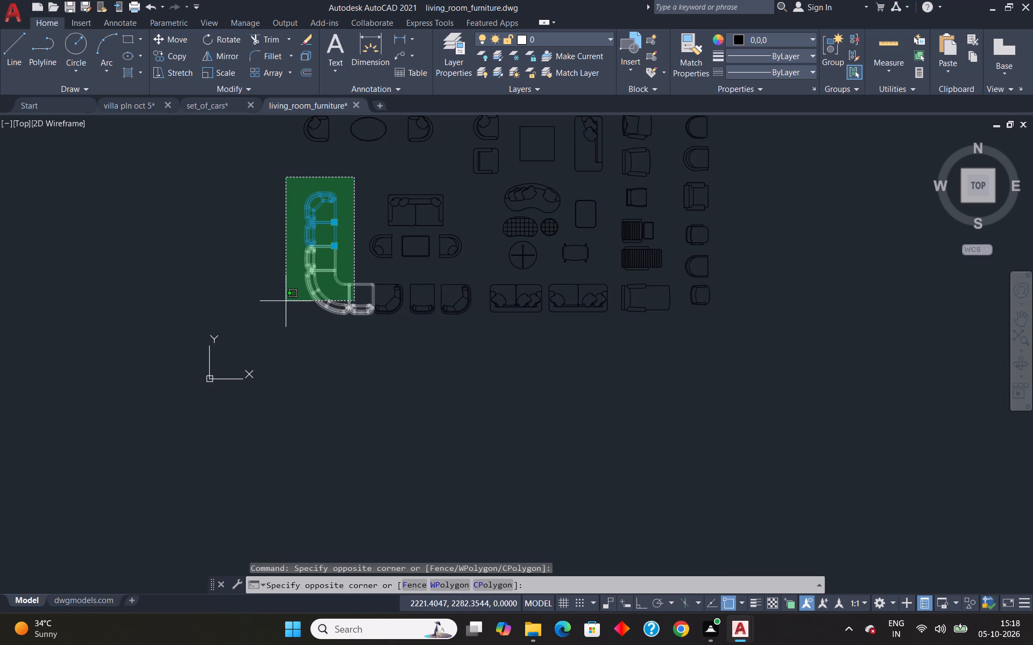
click(294, 320)
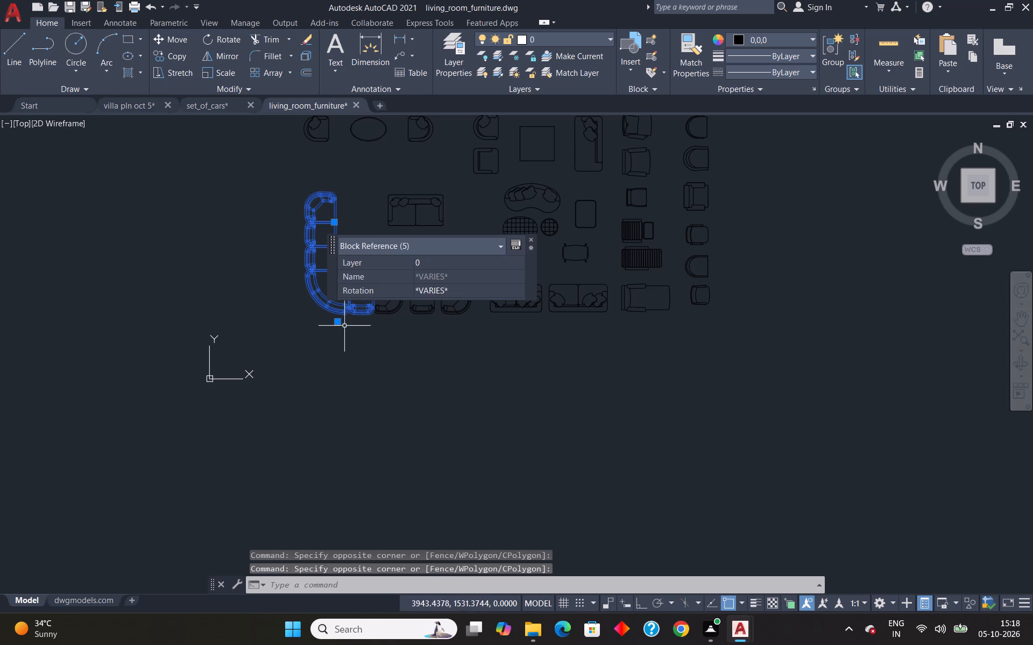
click(532, 238)
click(402, 278)
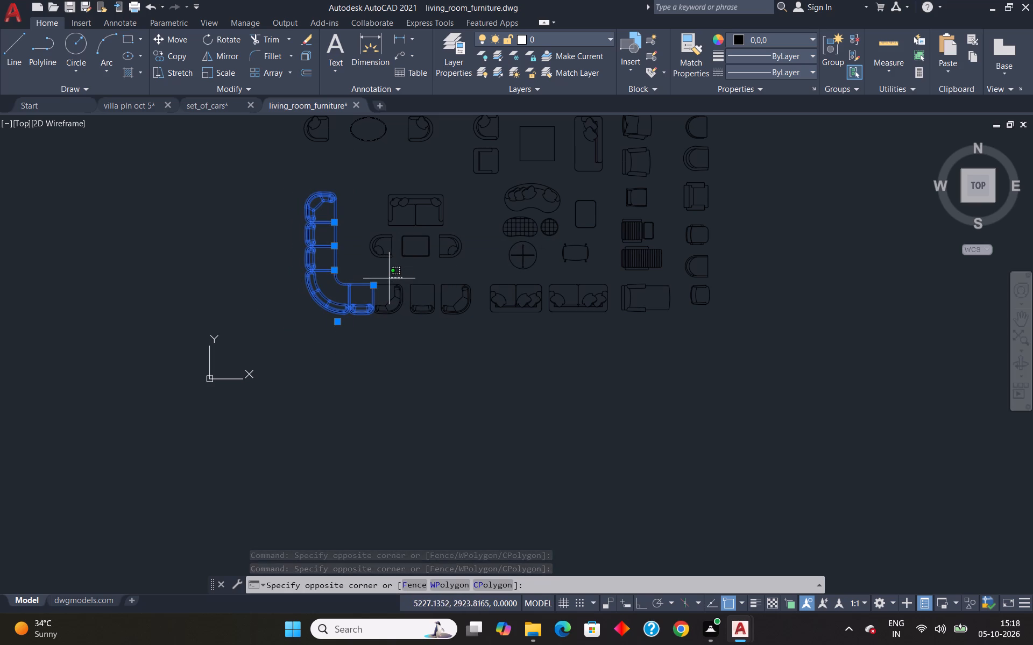
click(360, 327)
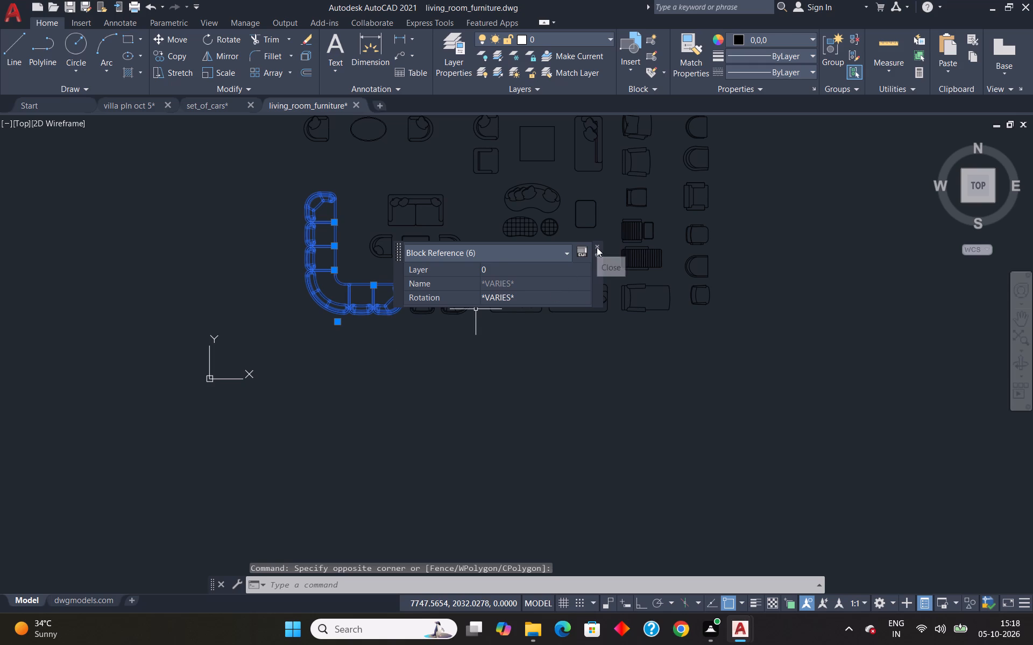
key(ctrl+c)
Switch to the villa pln oct 5 drawing and paste the copied L-shaped sofa in the empty space east of the floor plan.
scroll(511, 227, down, 4)
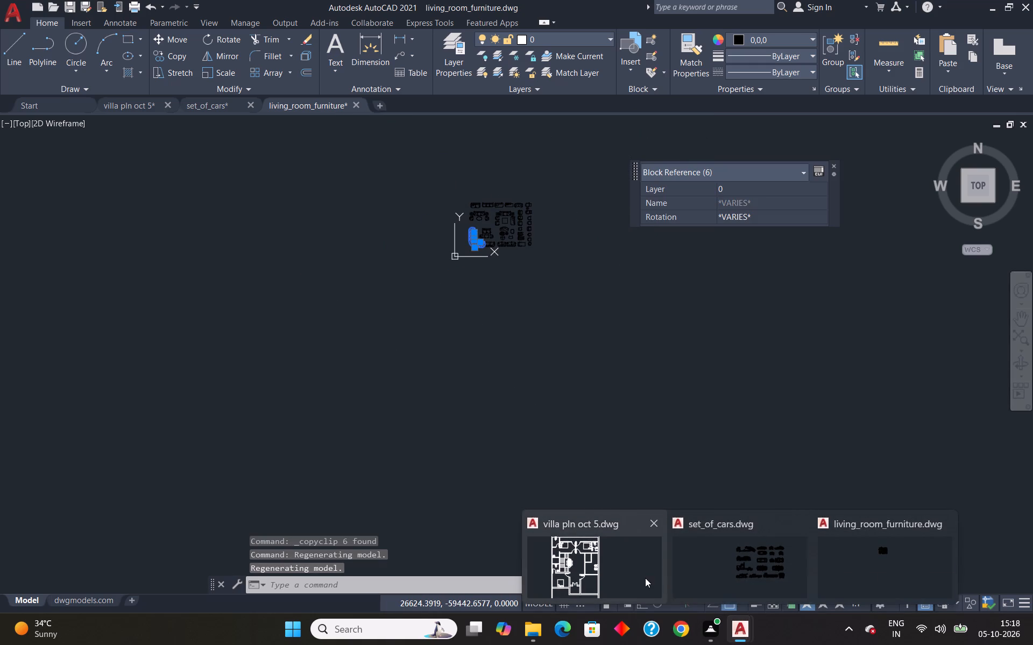
click(645, 578)
scroll(701, 398, down, 2)
scroll(800, 345, up, 1)
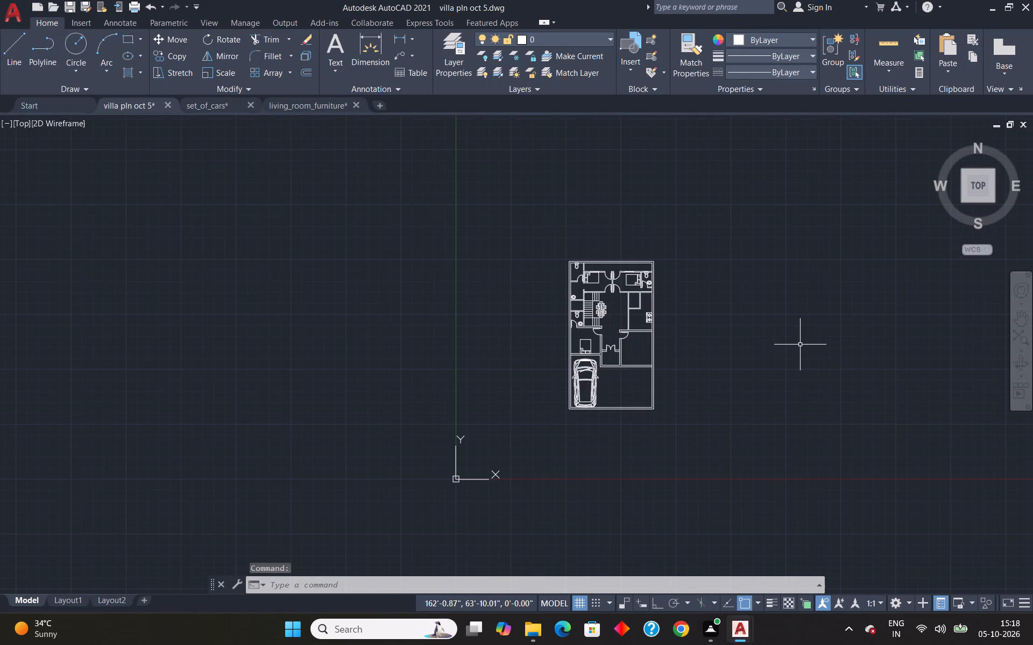
key(ctrl+v)
scroll(744, 374, down, 3)
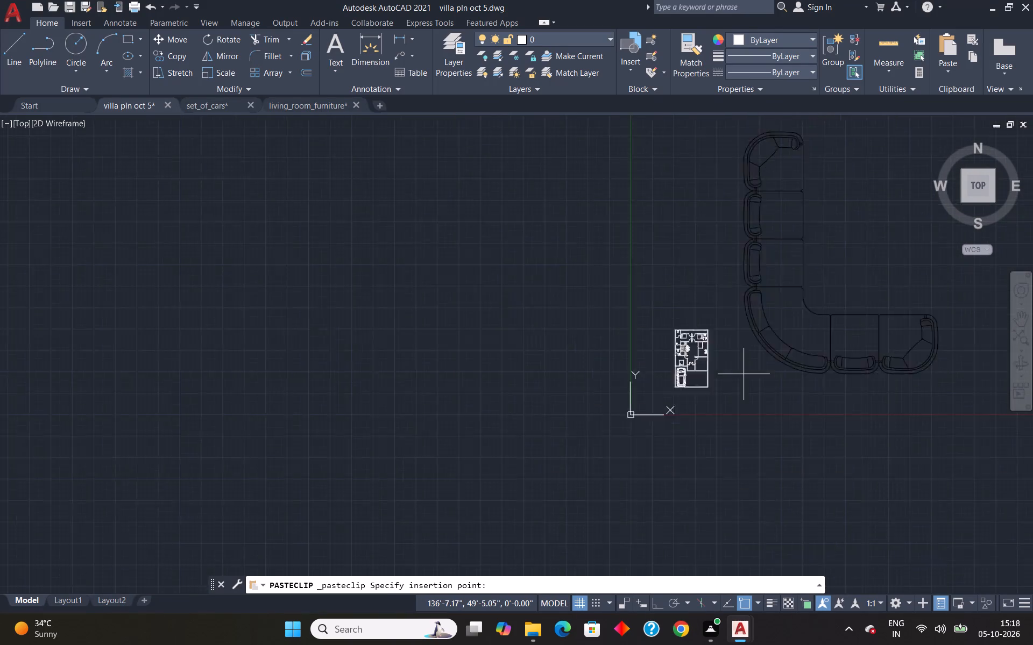
scroll(744, 374, down, 2)
click(776, 363)
Set the colour of all six pasted sofa pieces to ByLayer.
drag(753, 292, 765, 294)
click(834, 377)
click(775, 39)
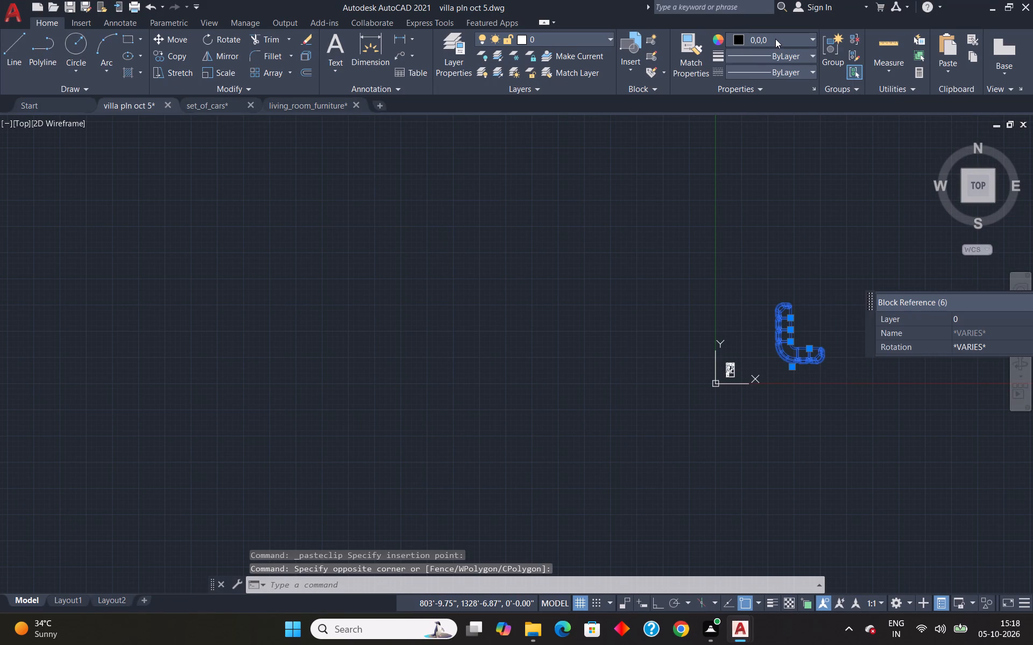
click(761, 55)
Rotate the L-shaped sofa 180 degrees about its upper end with Ortho on, so its corner faces northeast.
scroll(803, 313, up, 1)
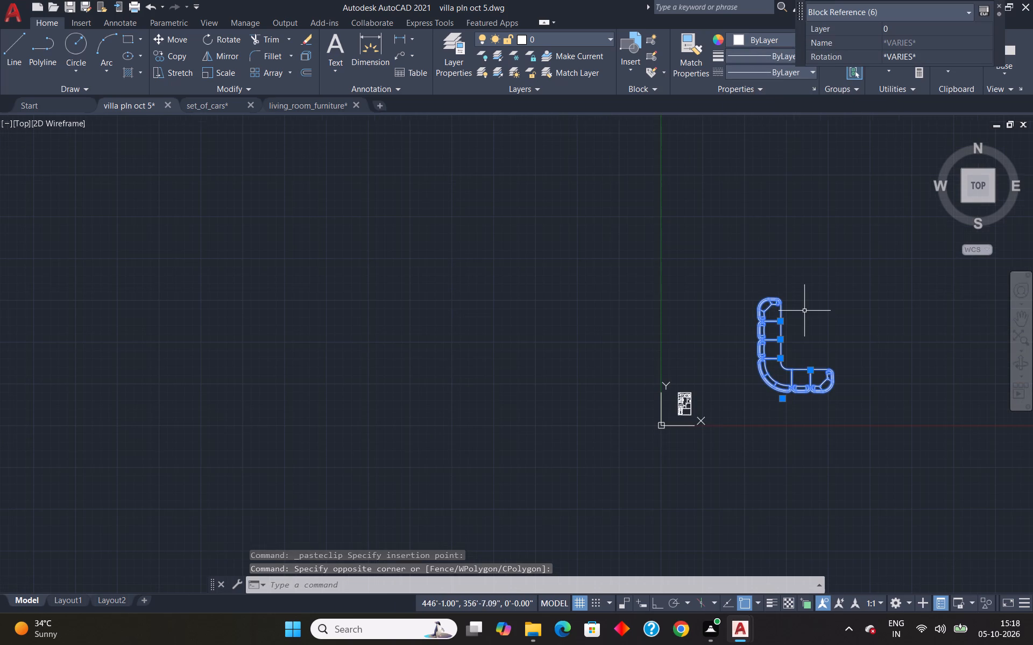
text(ro)
key(Return)
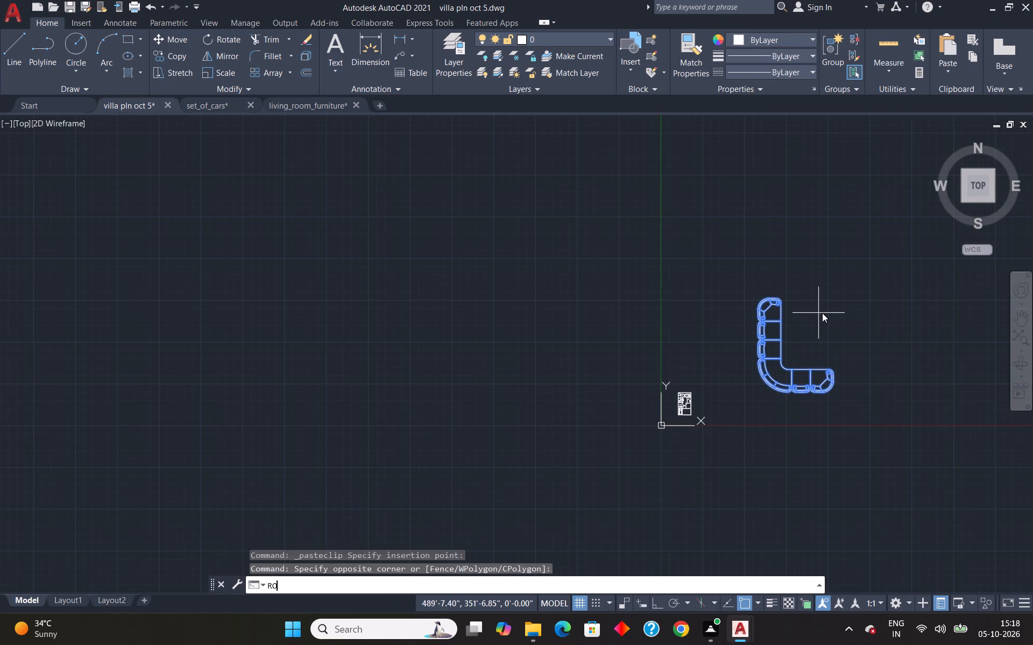
click(777, 302)
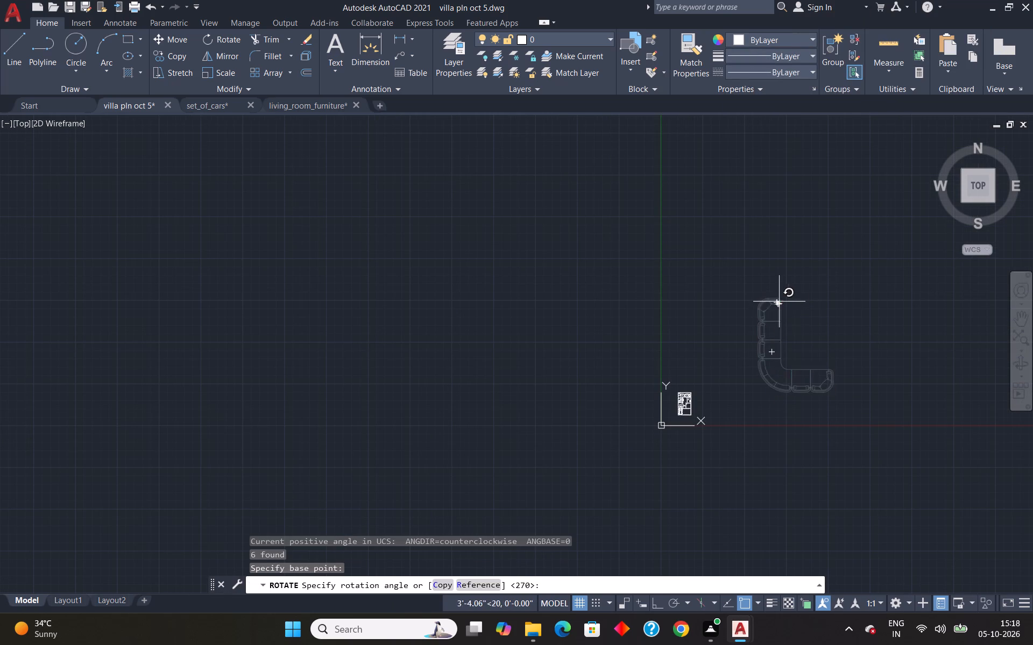
key(F8)
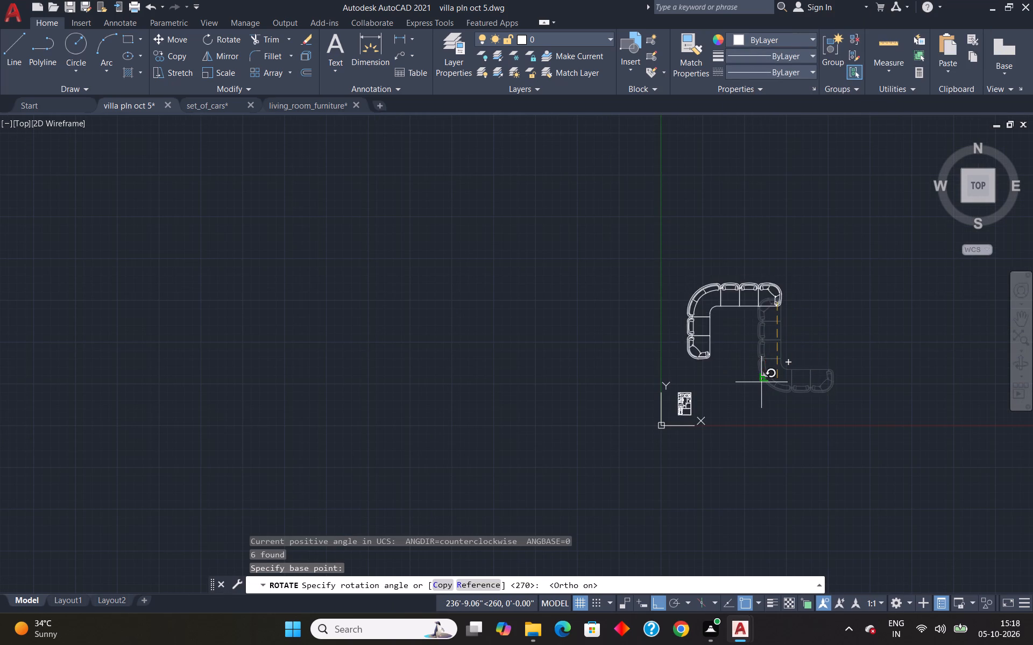
click(702, 288)
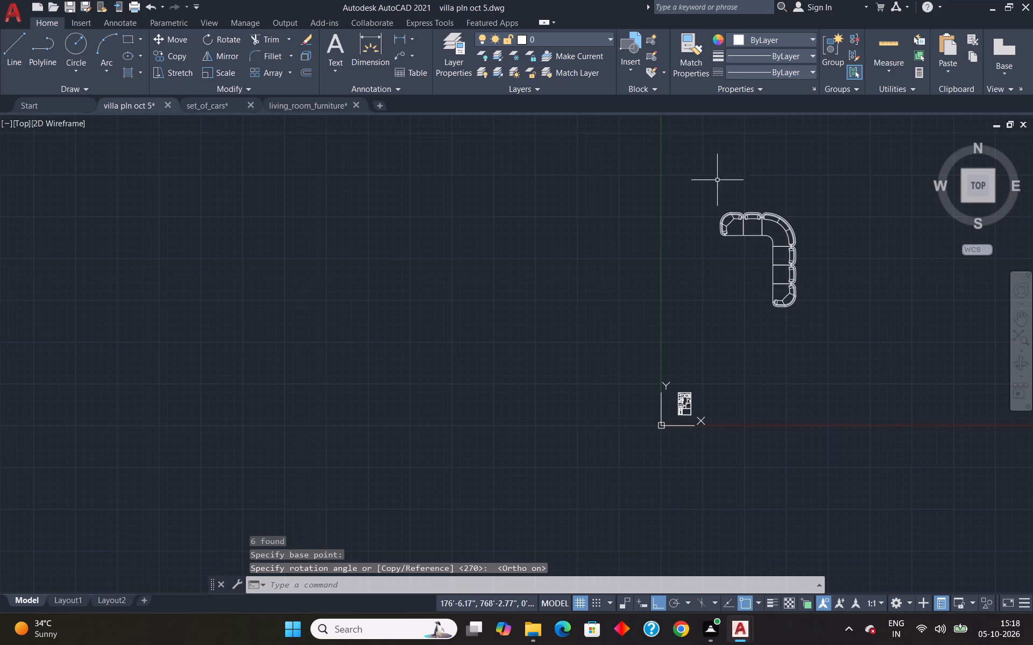
Scale all six pieces of the oversized L-shaped sofa down freehand from a base point near its inner corner.
drag(710, 181, 767, 358)
drag(829, 177, 826, 178)
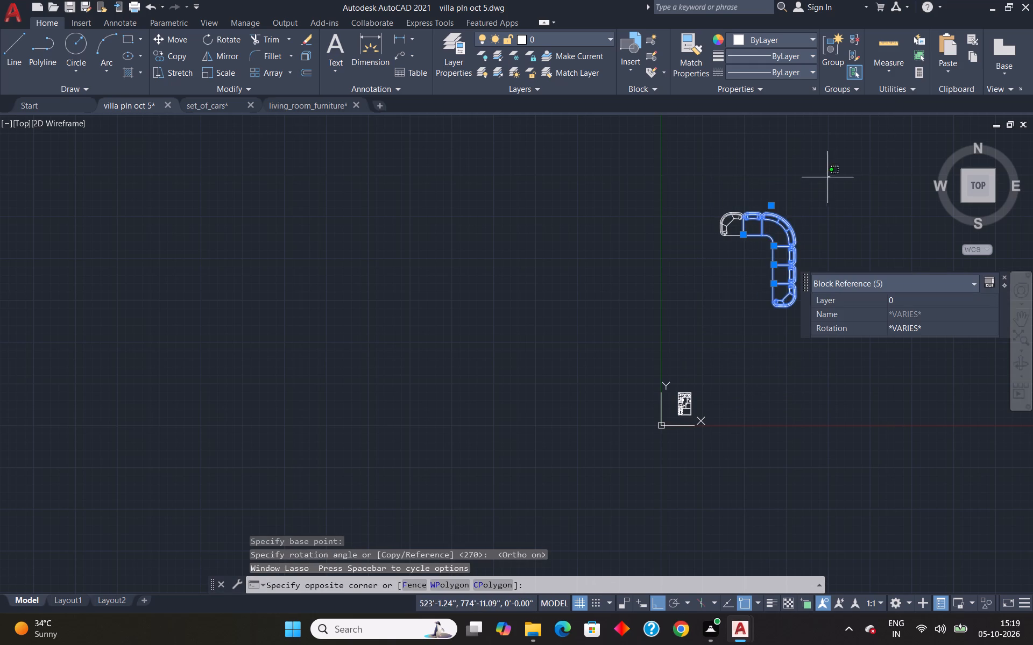
drag(826, 178, 816, 182)
click(694, 326)
text(sc)
key(Return)
click(778, 240)
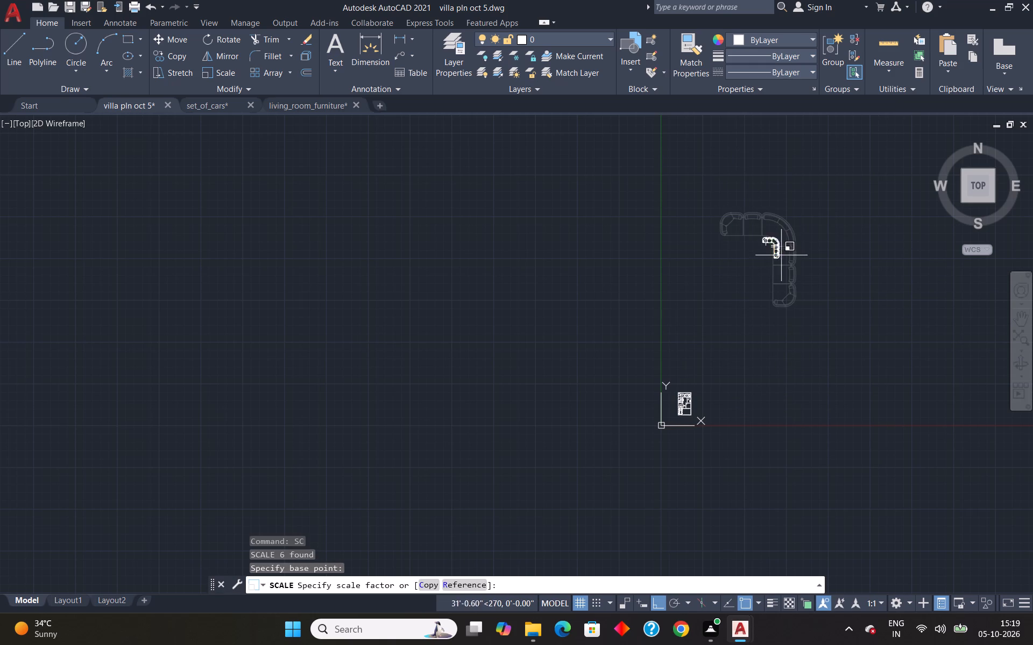
scroll(784, 253, up, 4)
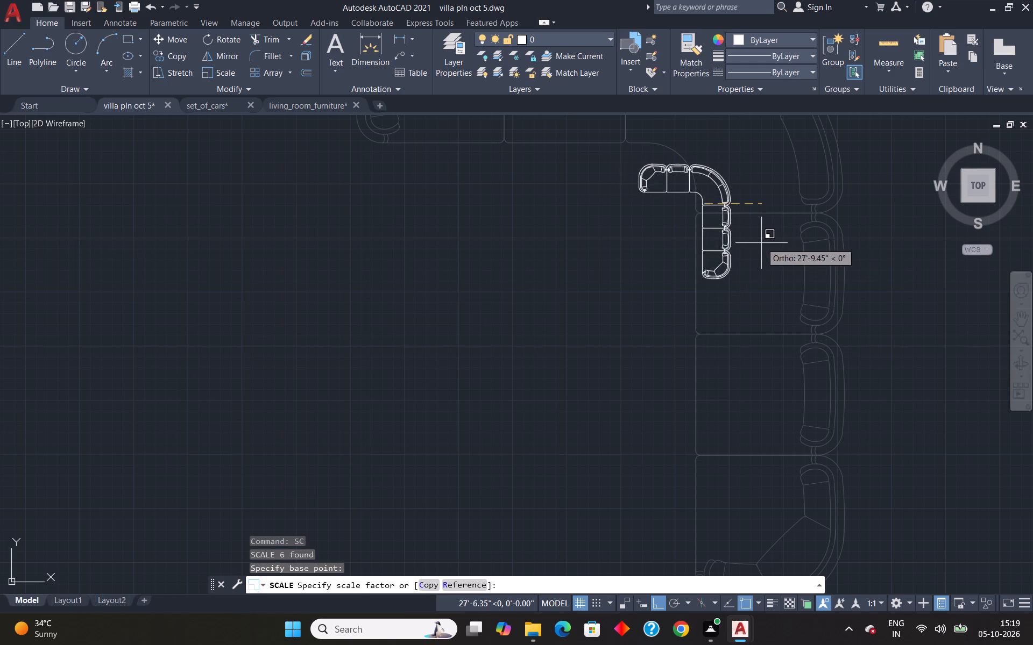
click(709, 231)
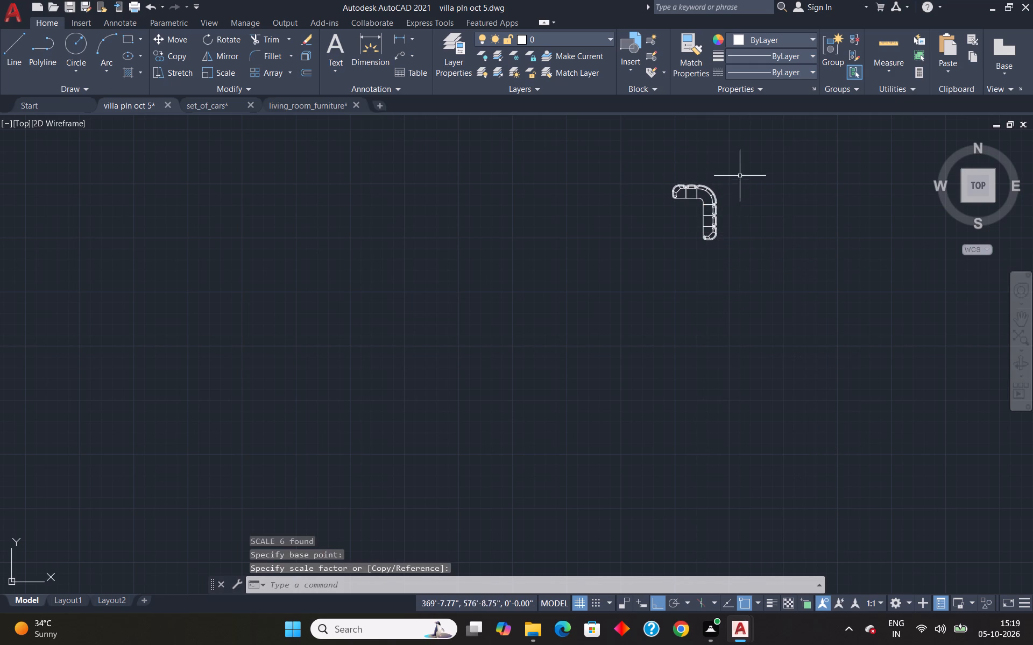
Move the L-shaped sofa down beside the villa plan, just outside its east wall, with Ortho off.
drag(730, 173, 654, 168)
click(636, 254)
key(m)
key(Return)
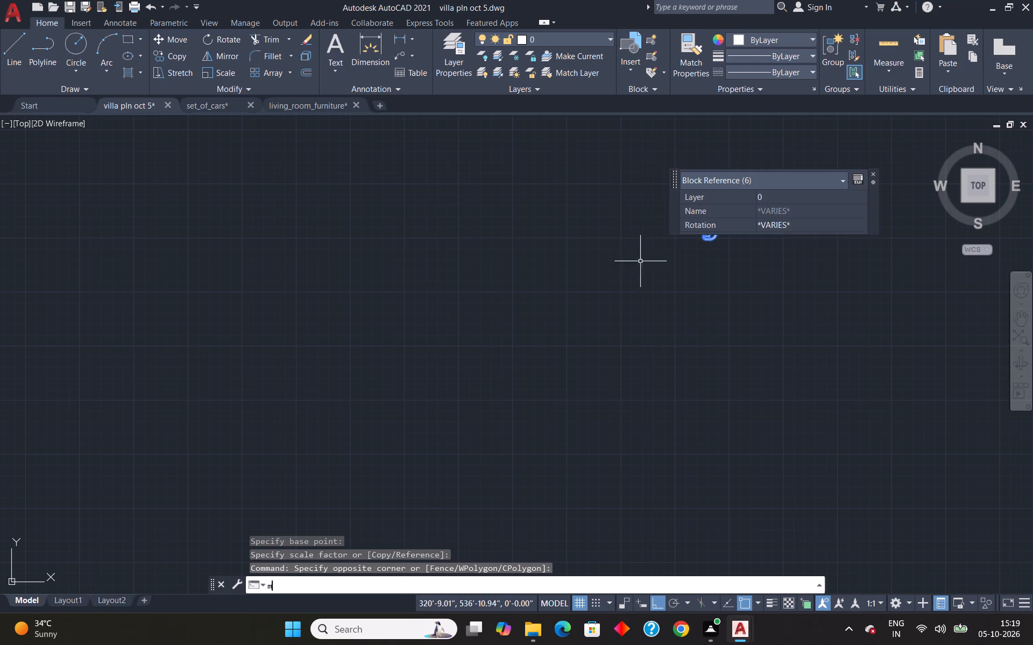
click(704, 198)
scroll(704, 199, down, 4)
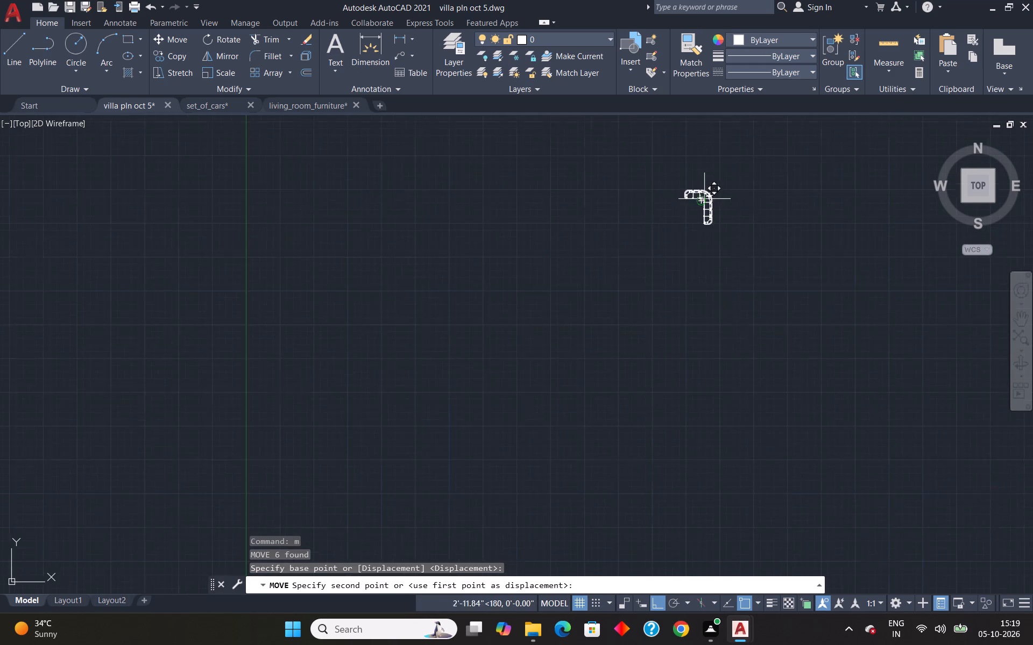
scroll(704, 200, down, 2)
scroll(614, 379, up, 5)
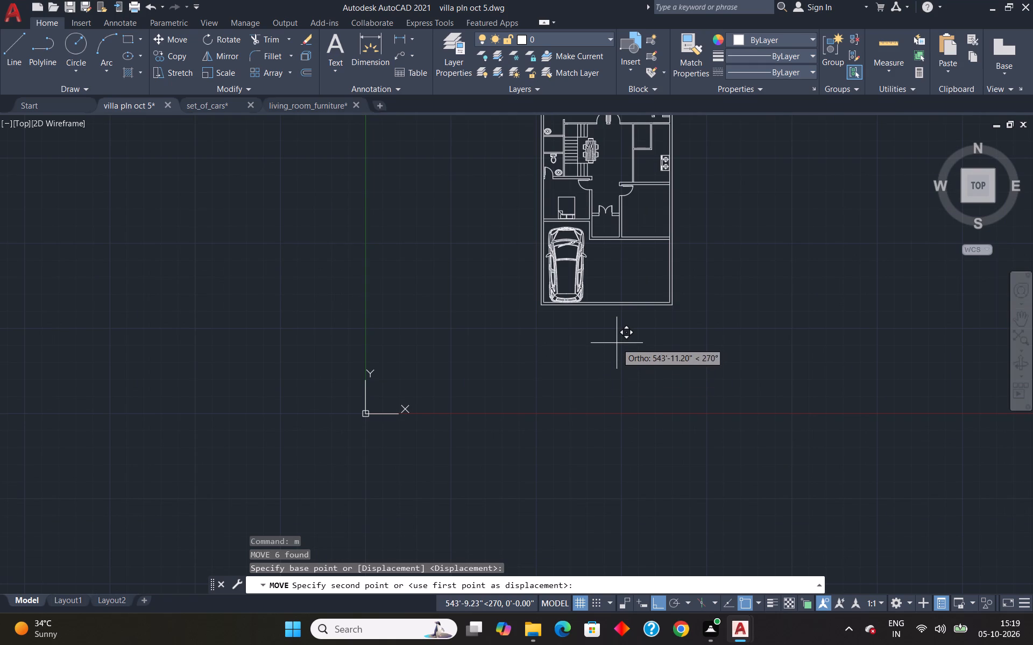
key(F8)
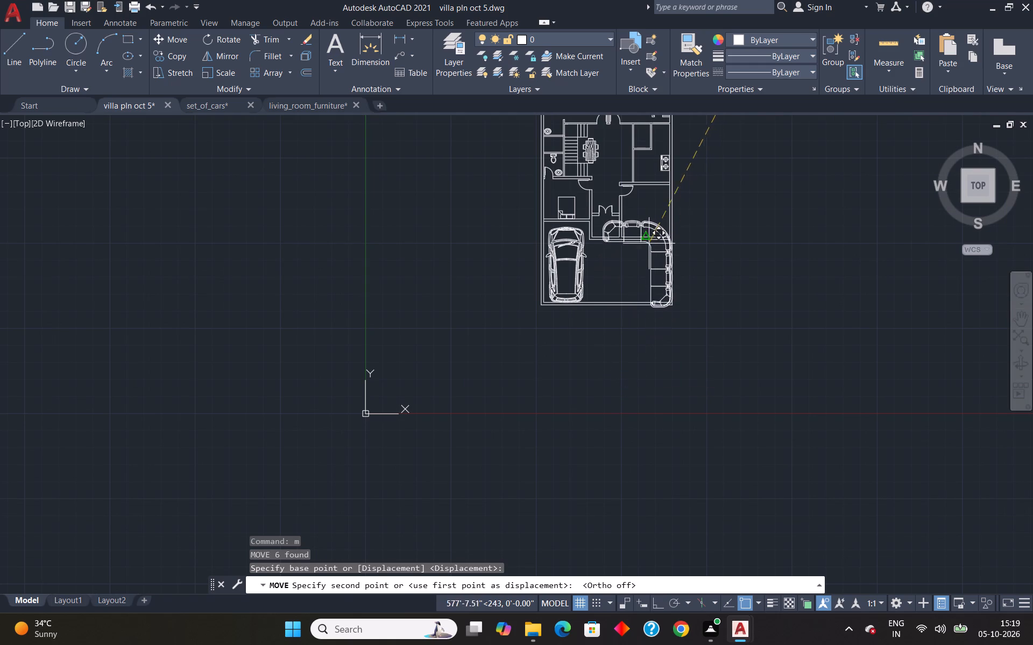
click(744, 223)
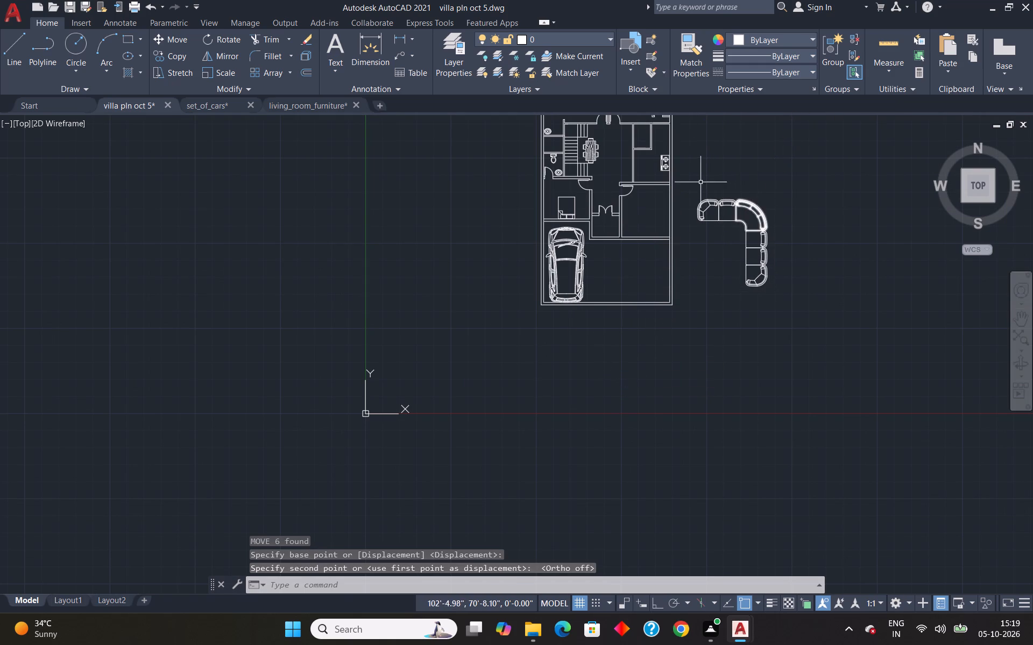
Scale the six sofa pieces down freehand about the sofa's inner corner to bring them closer to room size.
drag(700, 182, 781, 228)
click(695, 179)
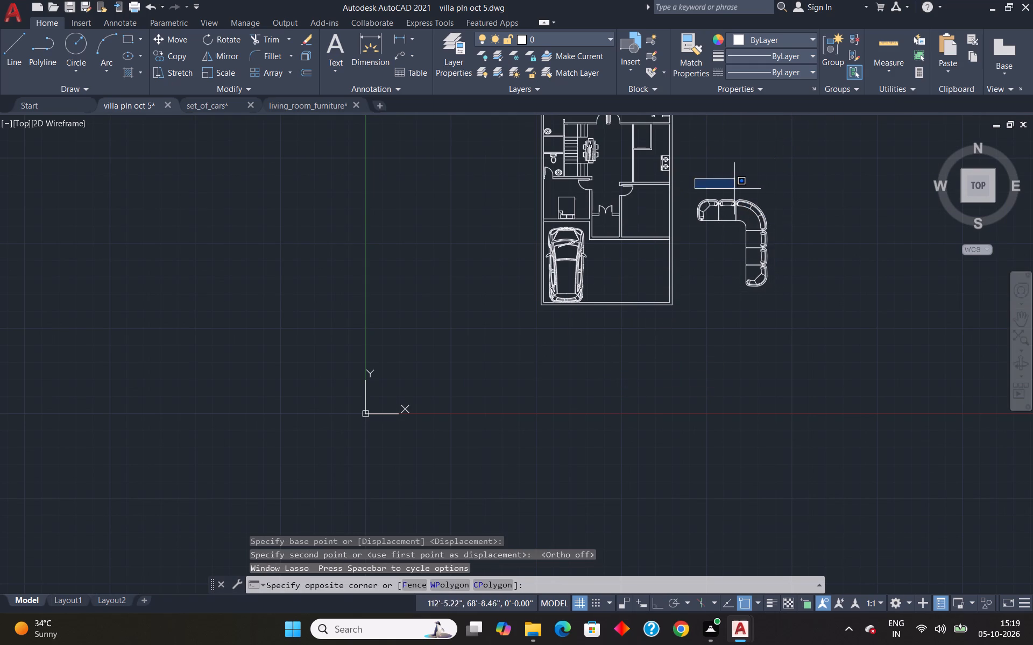
click(786, 297)
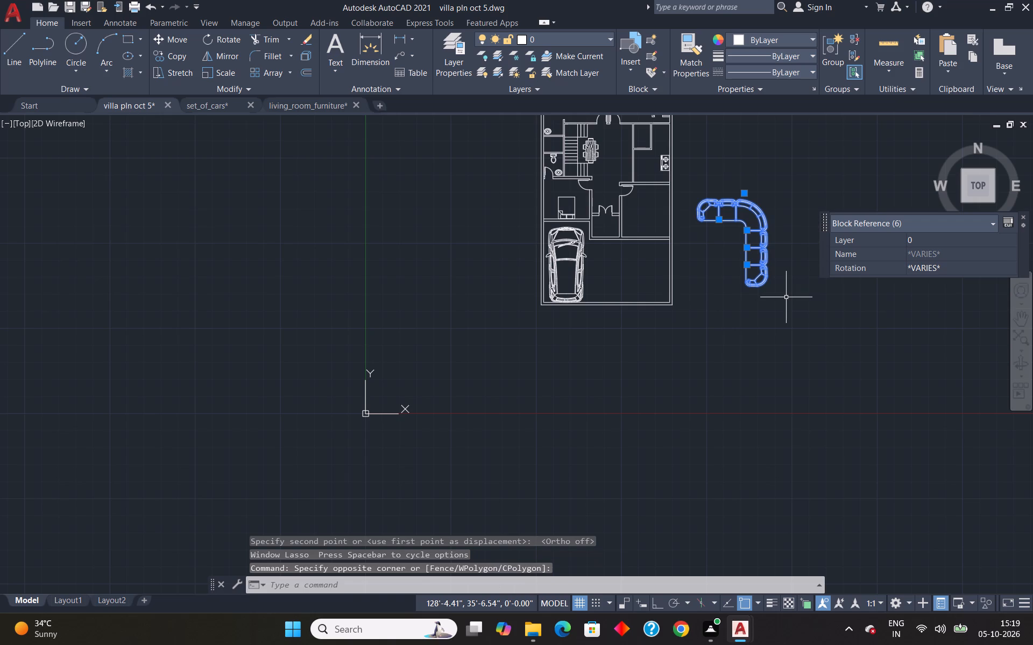
text(sc)
key(Return)
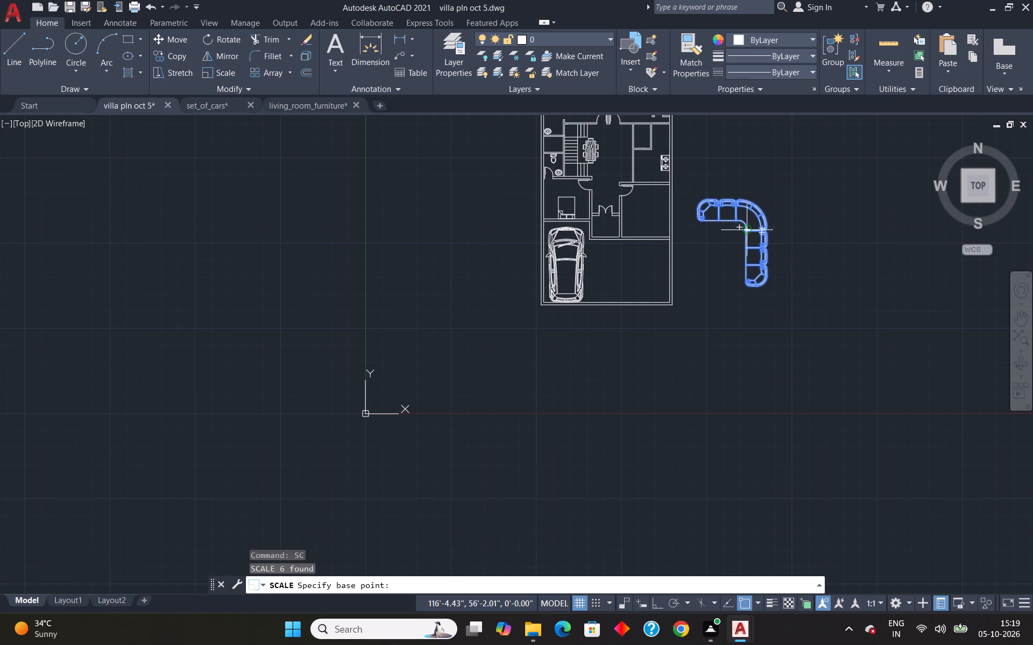
click(745, 232)
scroll(759, 242, down, 2)
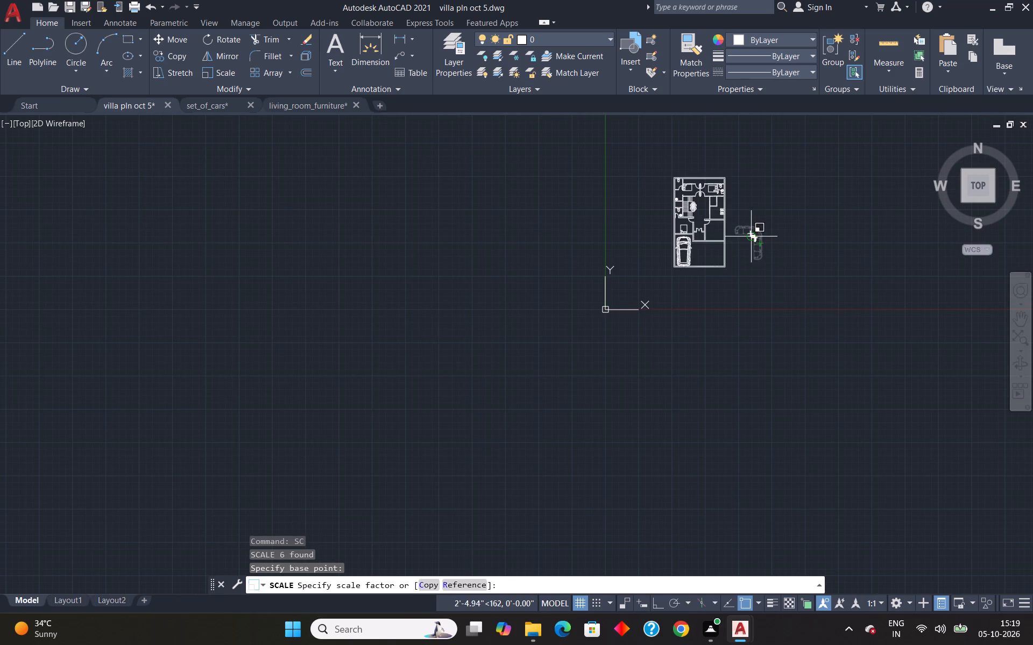
click(756, 247)
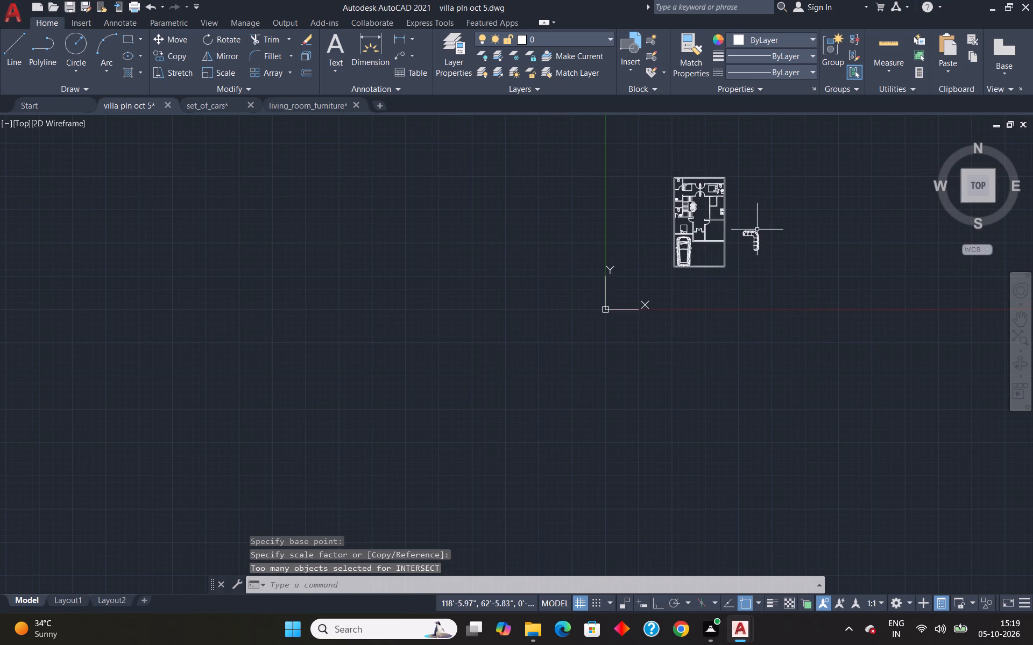
Reduce the whole L-shaped sofa again with a freehand Scale about its inner corner.
scroll(742, 225, up, 3)
drag(720, 233, 779, 238)
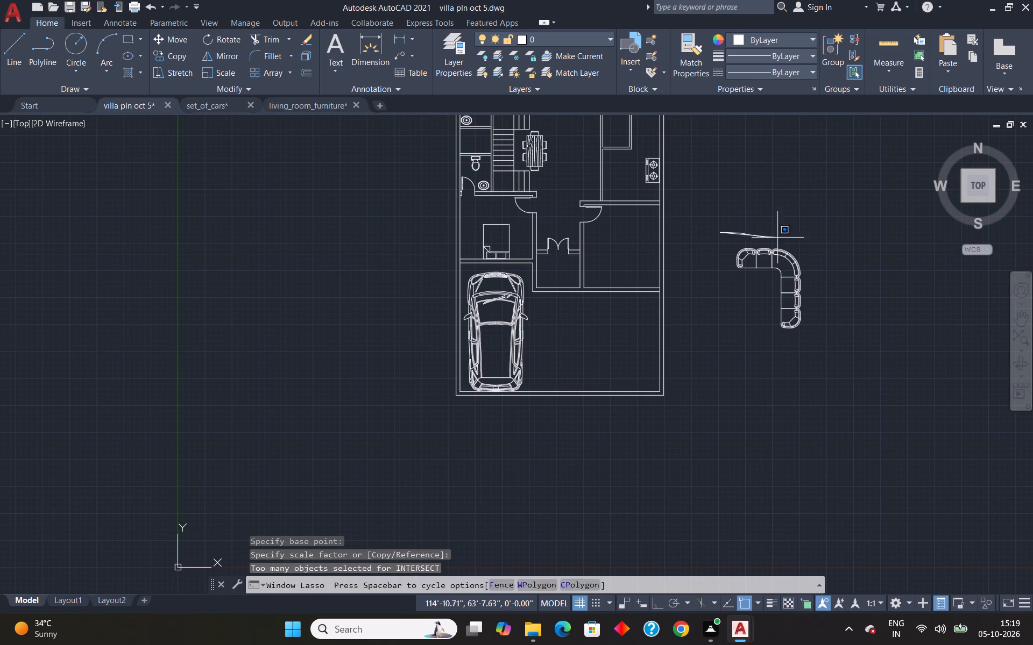
drag(779, 238, 799, 356)
click(832, 214)
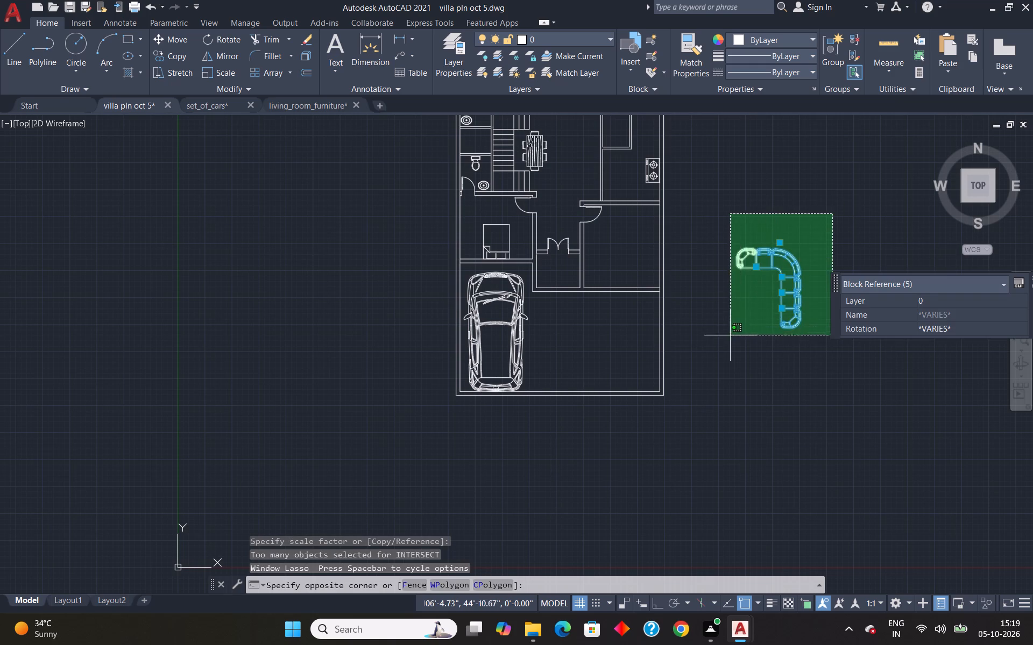
click(730, 340)
text(sc)
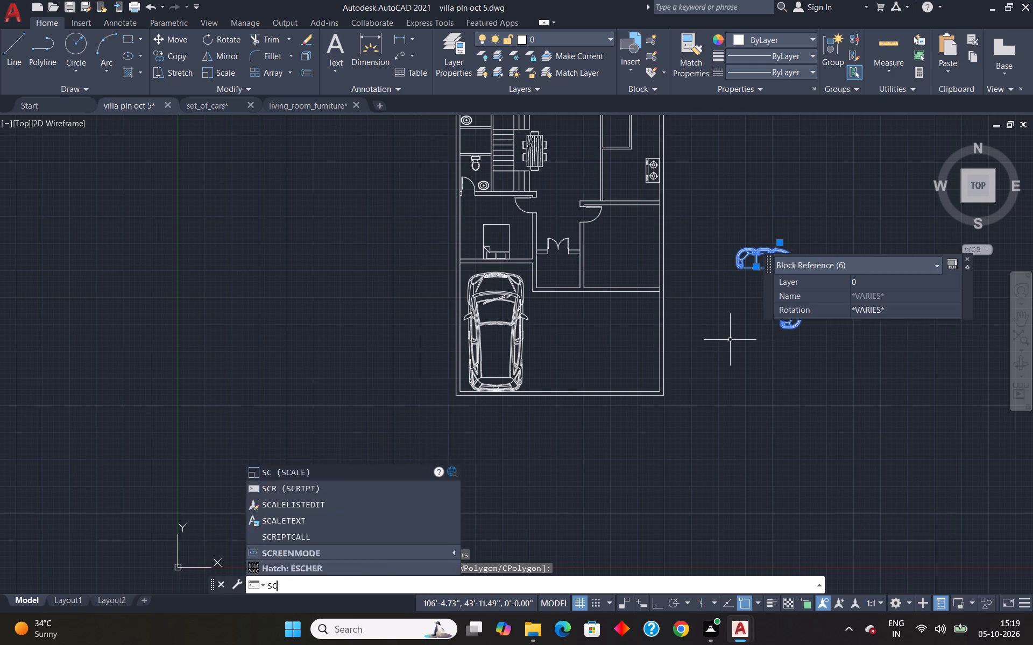
key(Return)
click(786, 278)
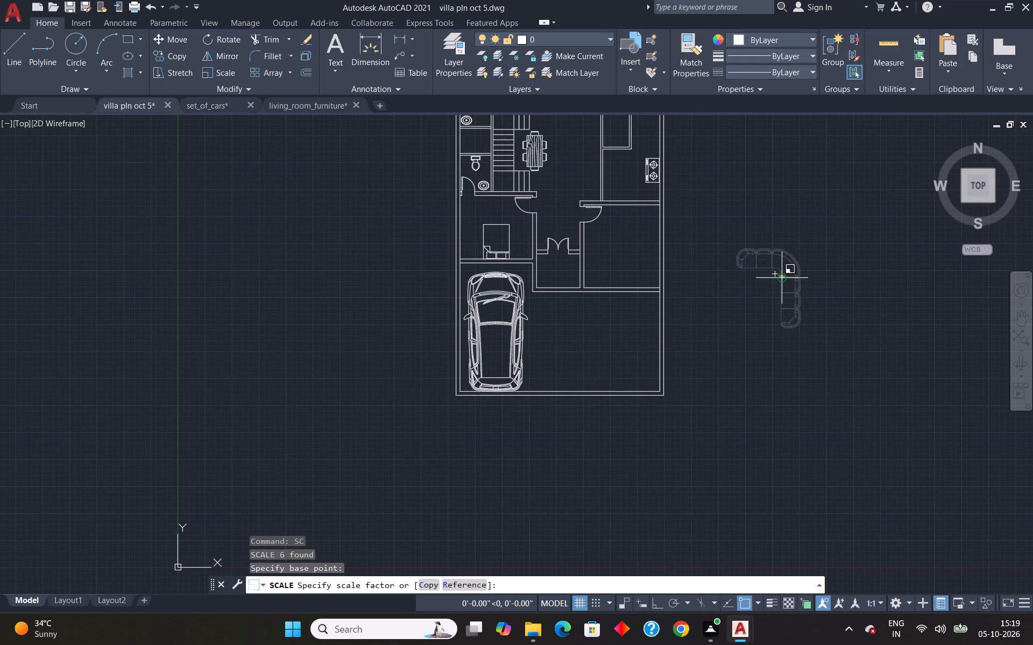
click(789, 292)
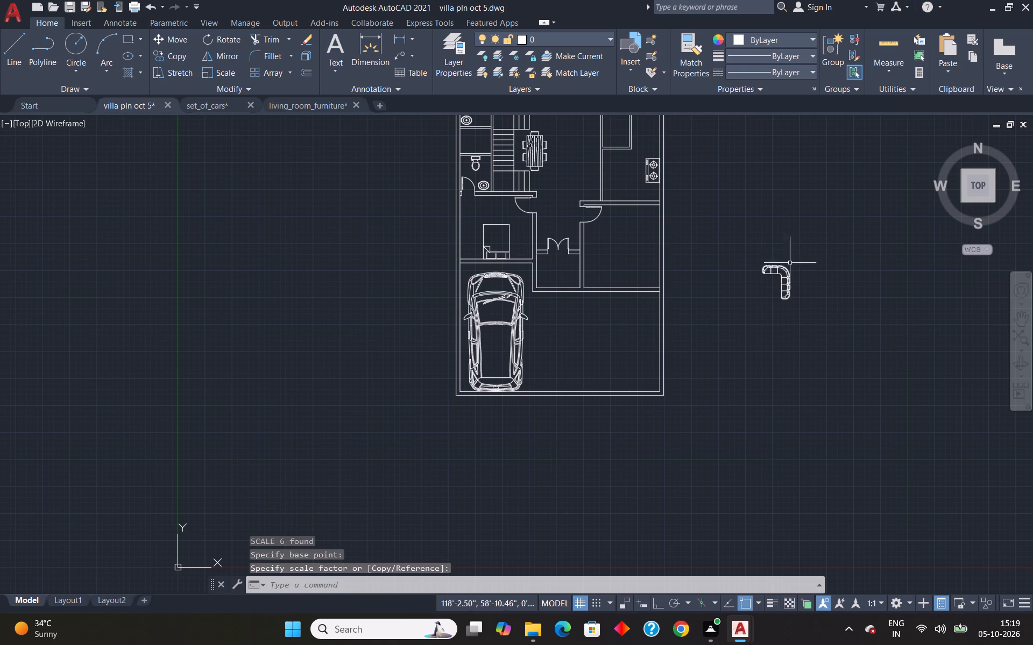
Move the reduced L-shaped sofa closer to the villa's east wall, keeping it outside the plan.
drag(744, 257, 769, 255)
click(808, 316)
key(m)
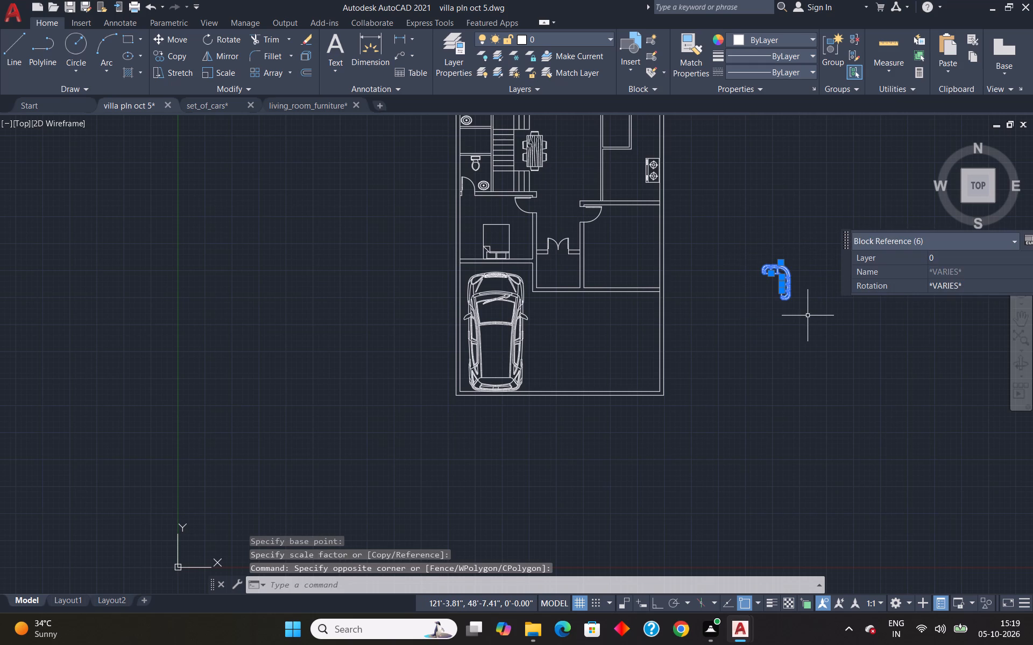
key(Return)
scroll(785, 285, up, 3)
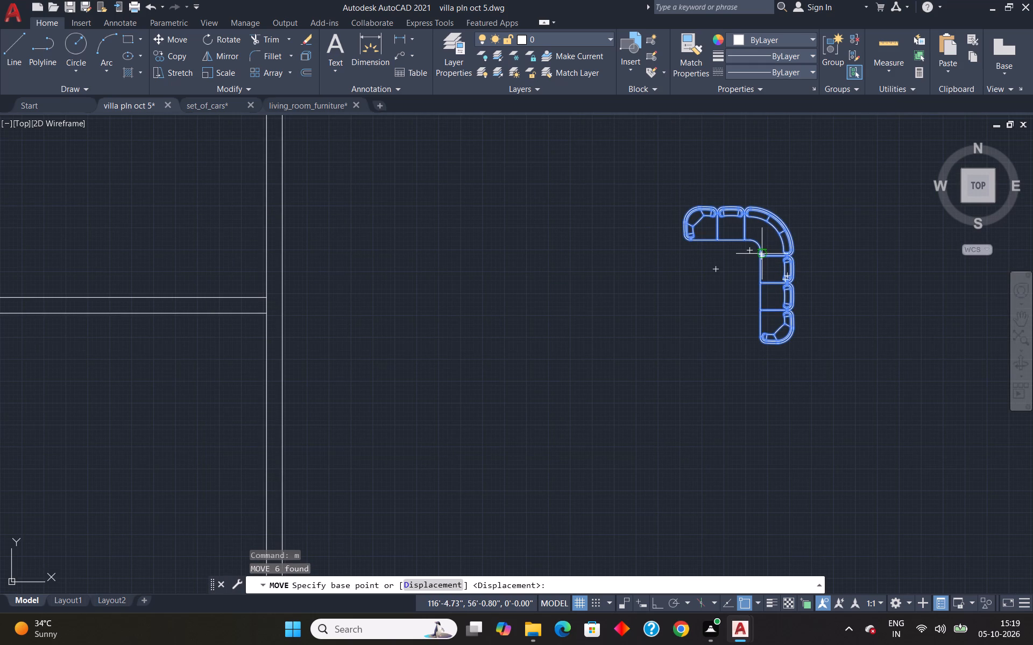
click(765, 254)
scroll(543, 237, down, 2)
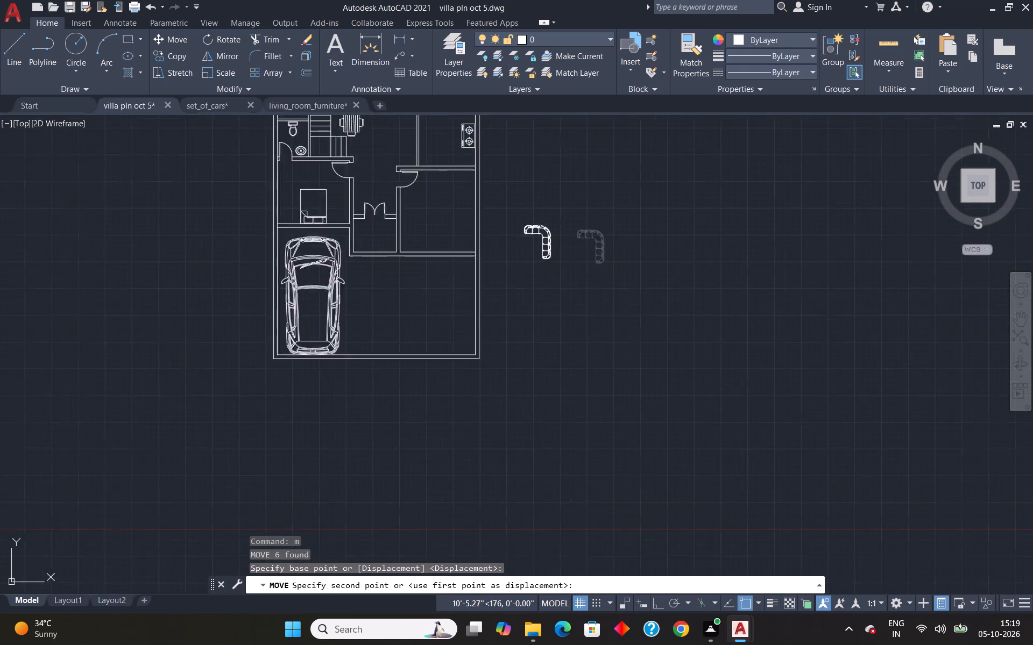
scroll(543, 237, down, 2)
scroll(484, 219, up, 2)
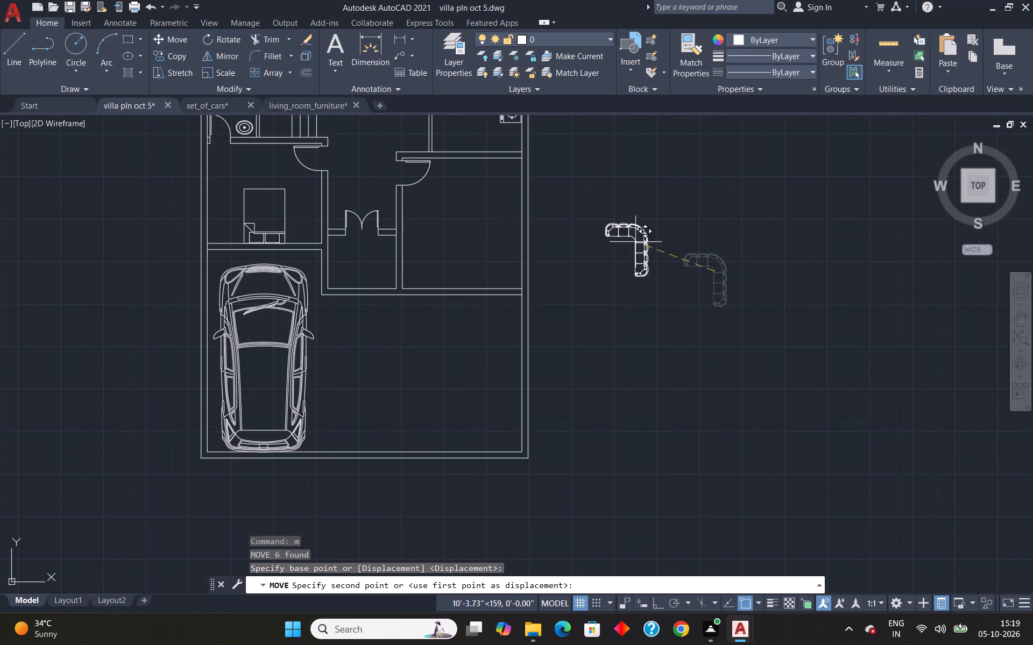
click(650, 266)
Enlarge the six-piece L-shaped sofa with a freehand Scale about its inner corner.
click(585, 226)
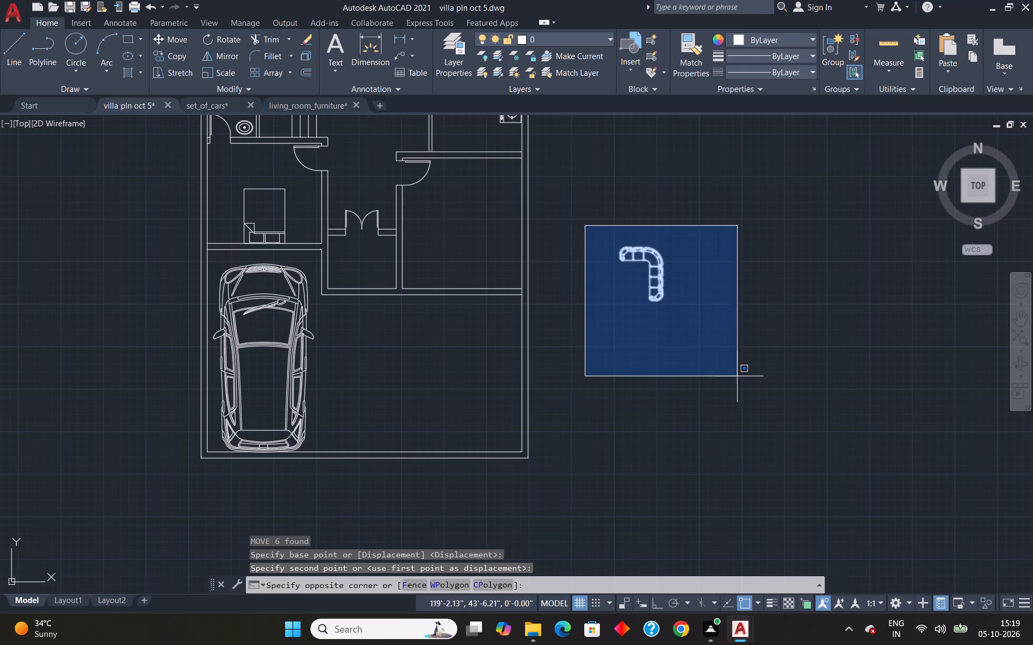
click(739, 381)
text(sc)
key(Return)
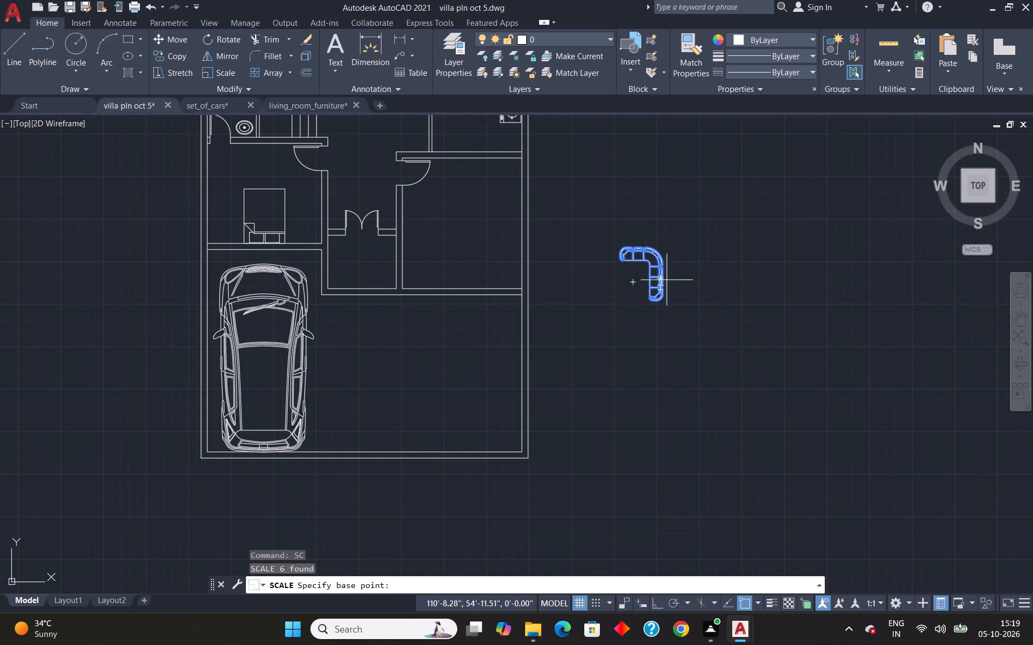
click(654, 264)
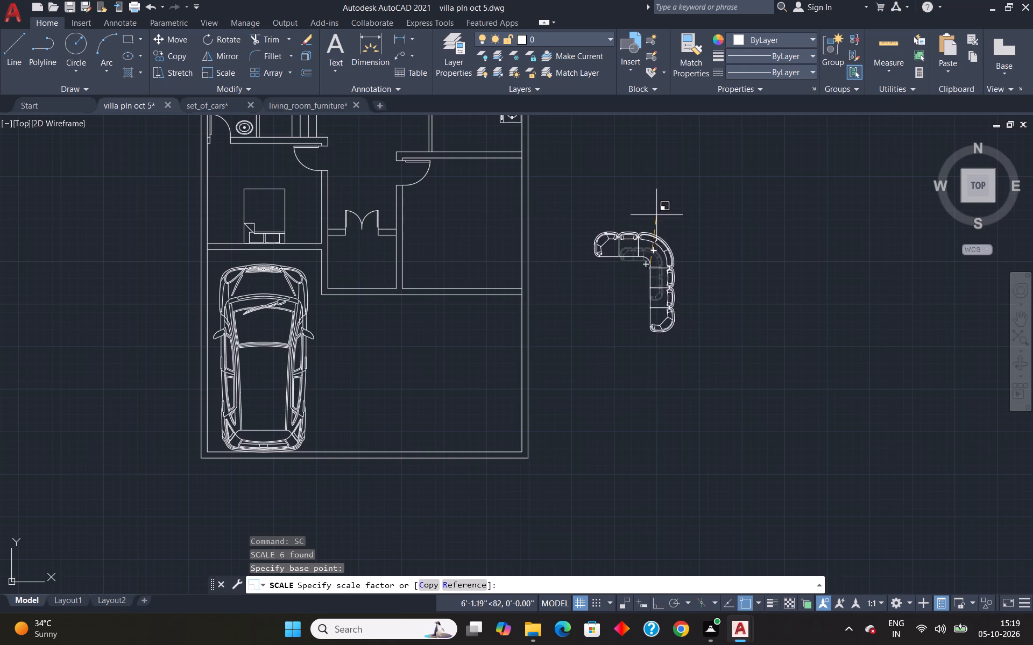
click(657, 218)
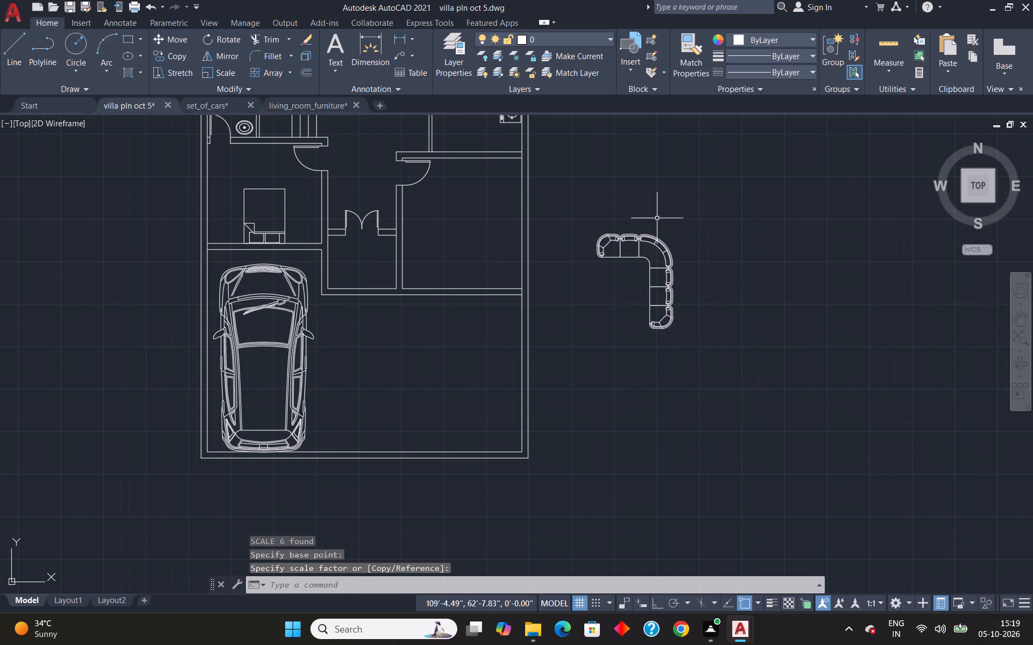
Move the whole L-shaped sofa from outside the plan into the room south of the kitchen, near its east wall.
drag(582, 219, 603, 222)
click(691, 377)
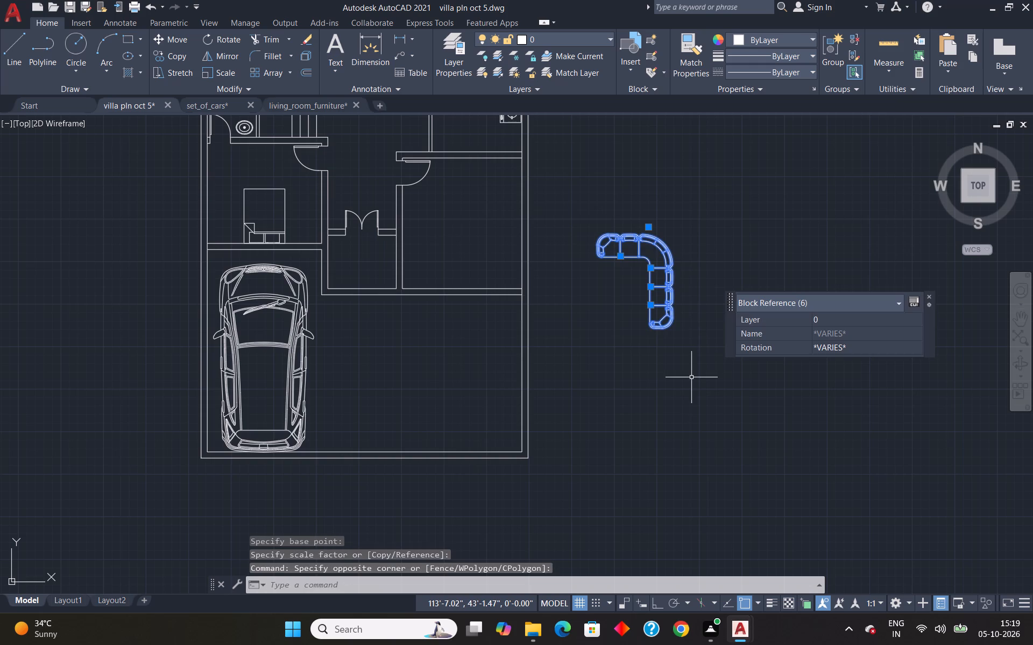
key(m)
key(Return)
click(649, 268)
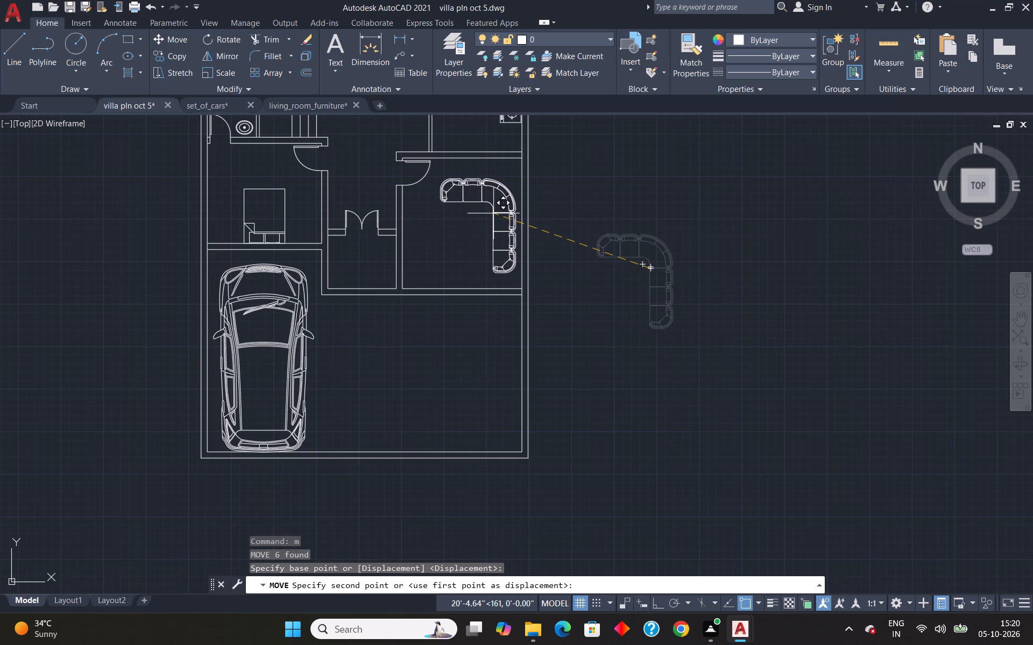
click(493, 213)
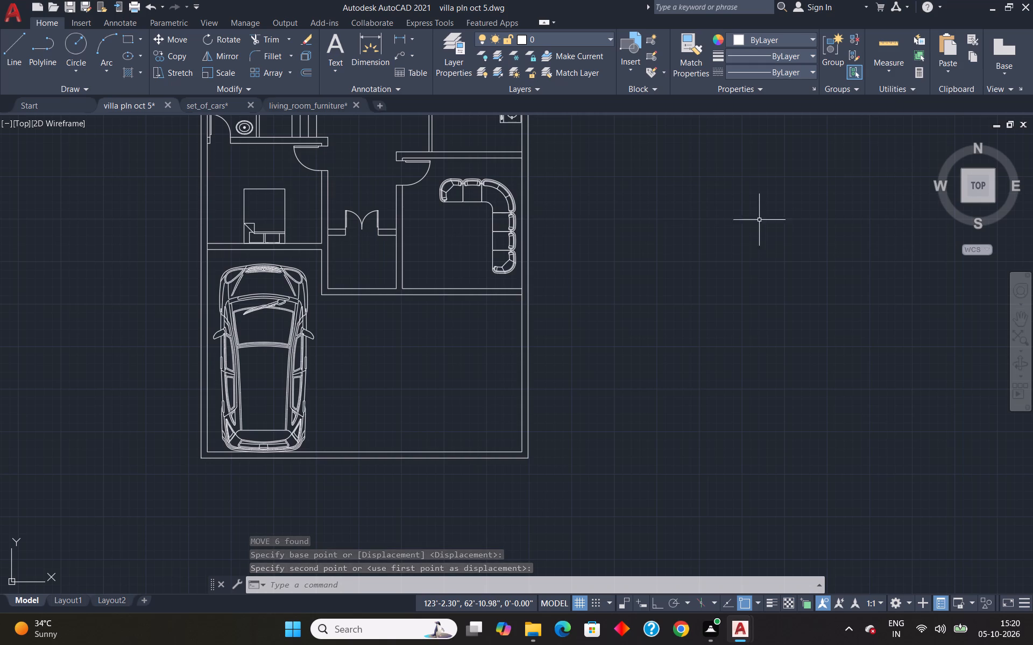
Add a single-line text label LIVING ROOM, 6" high at 0 rotation, northeast of the dining table, with Ortho on.
scroll(602, 247, down, 3)
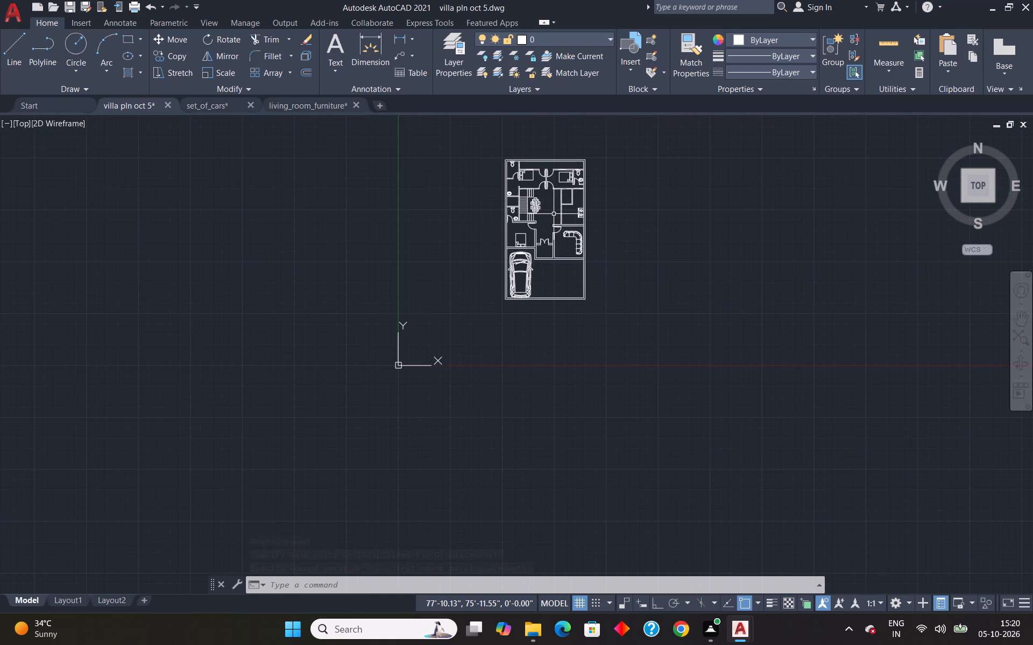
scroll(554, 214, up, 3)
scroll(560, 217, down, 3)
text(dt)
key(Return)
scroll(565, 197, up, 3)
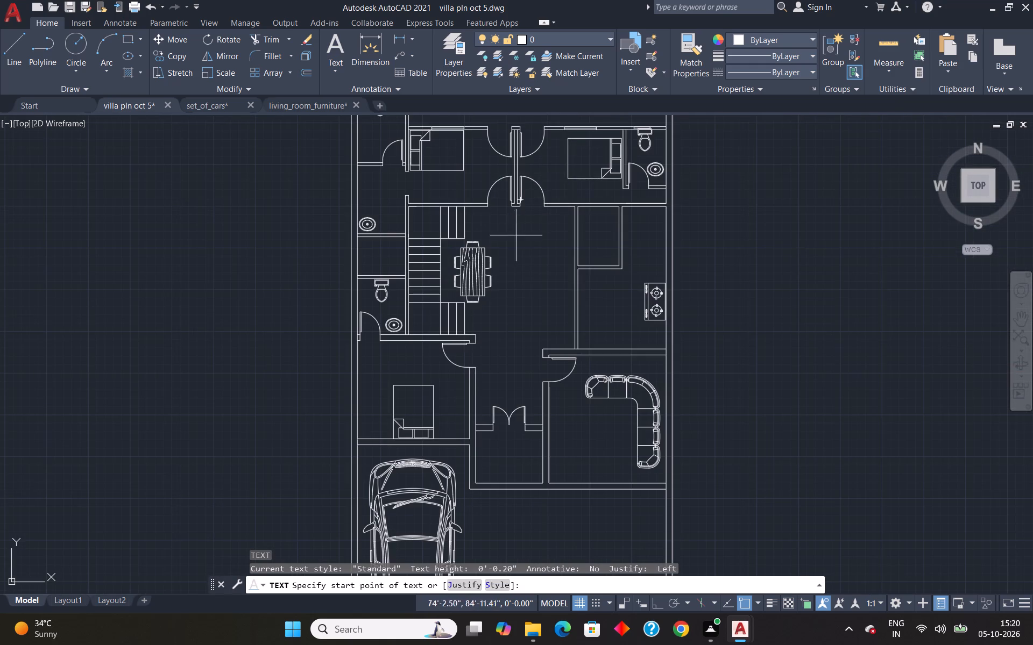
click(494, 245)
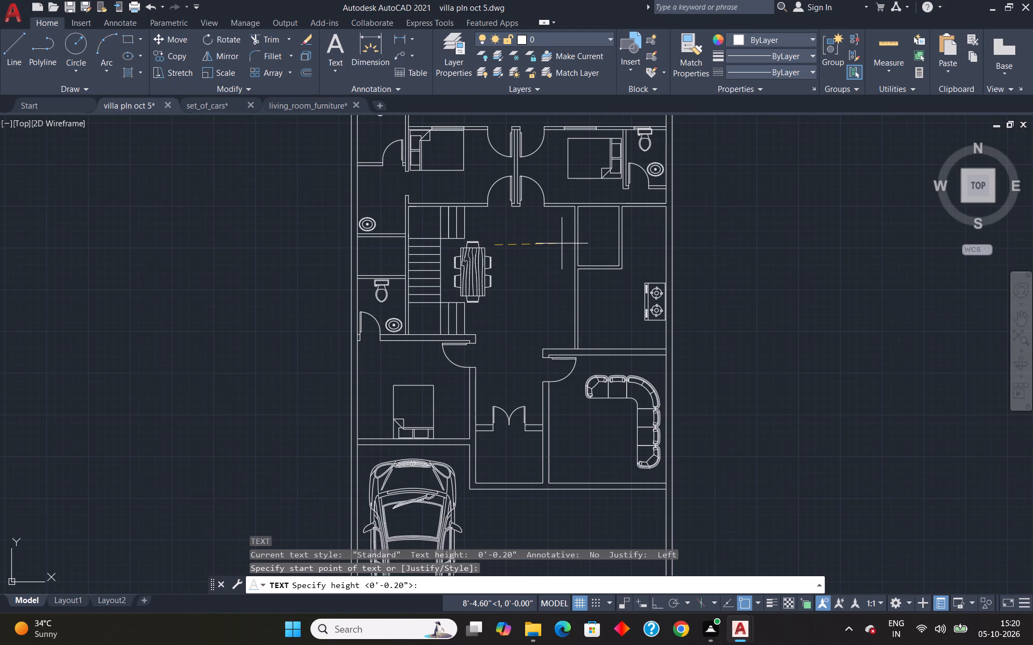
key(F8)
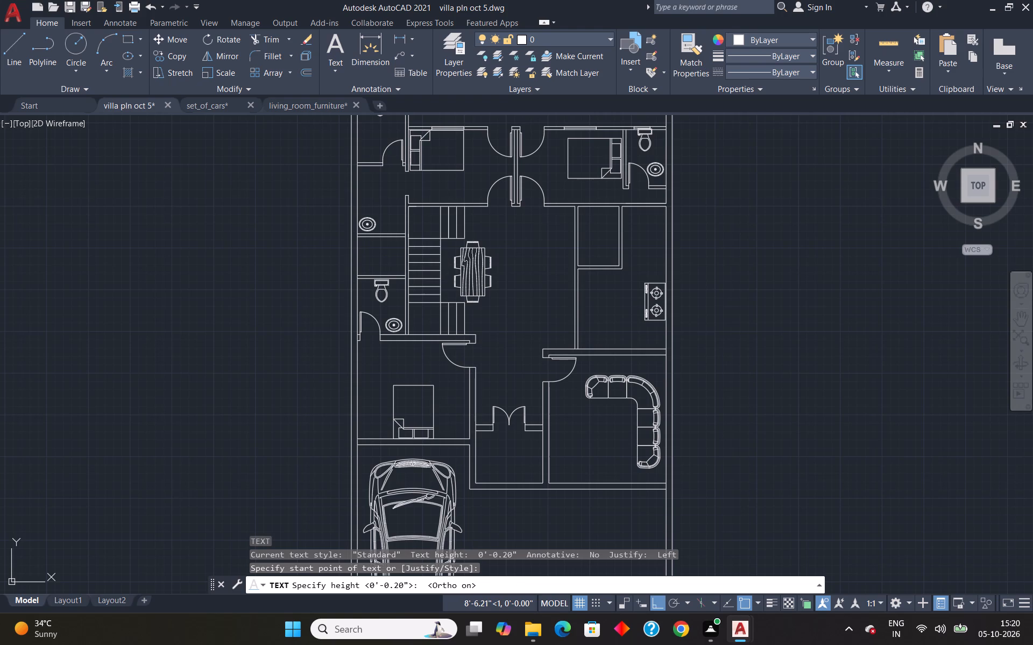
text(6")
key(Return)
key(Return)
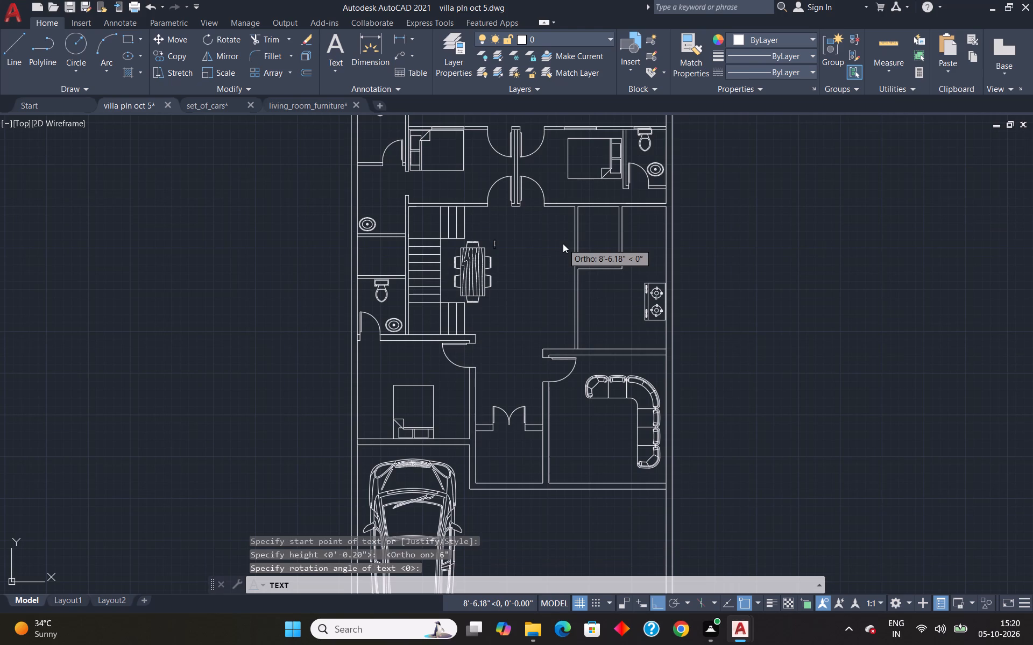
text(LIVING ROOM)
key(Return)
key(Return)
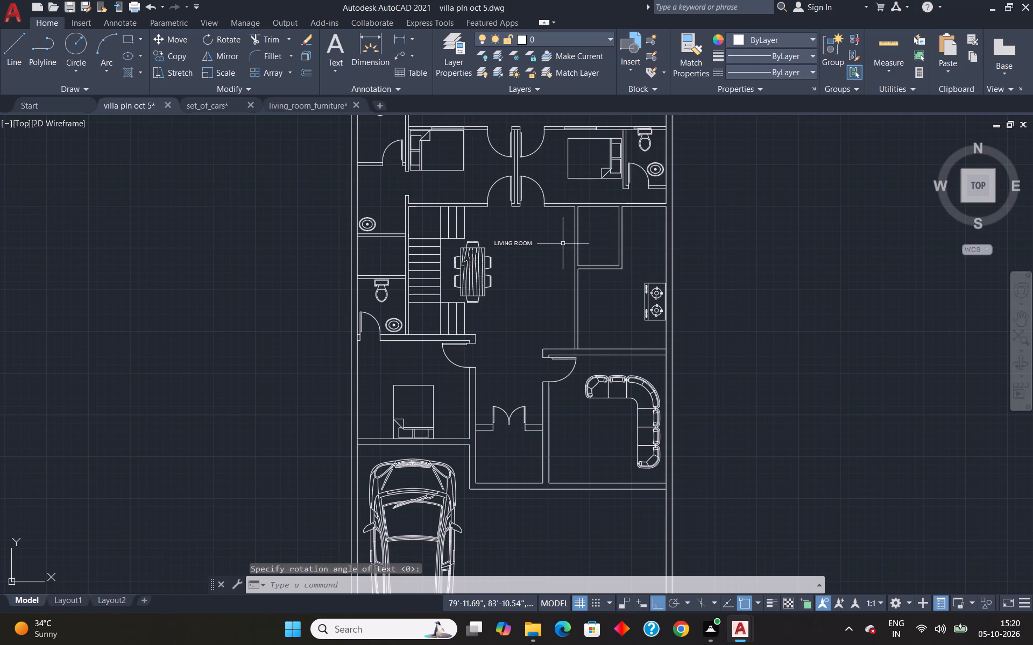
Label the northwest bedroom BED ROOM with 6" high text just south of its bed.
scroll(485, 136, up, 2)
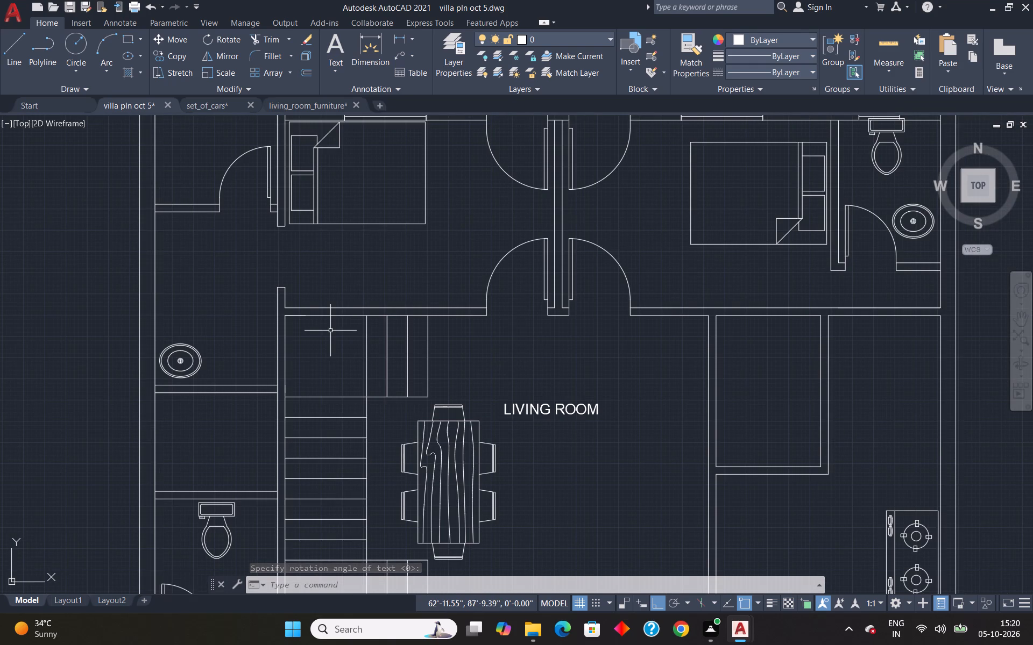
key(space)
click(312, 260)
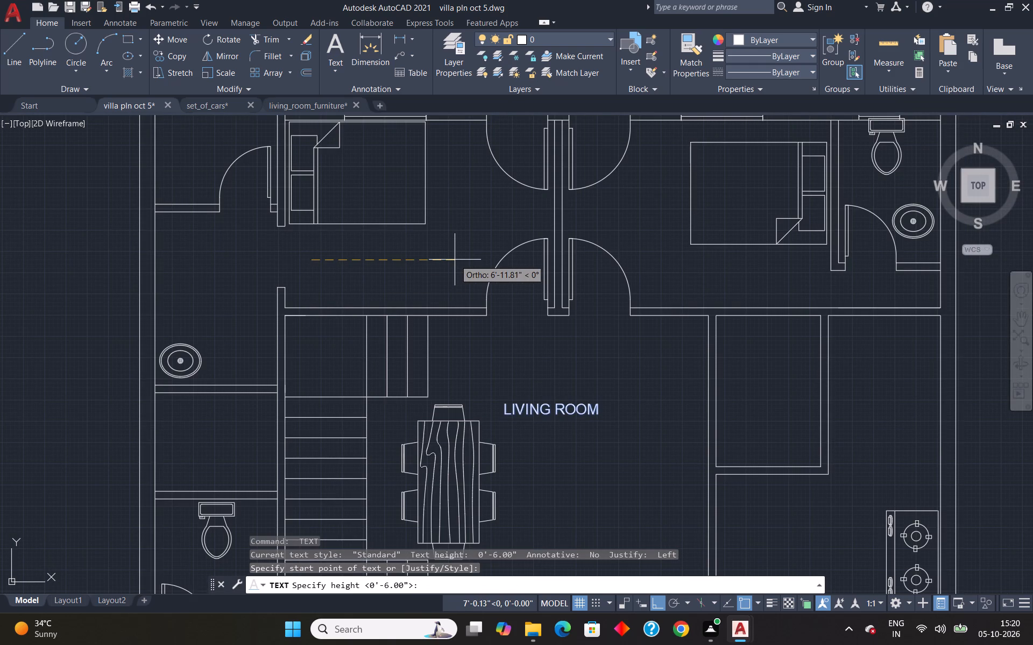
key(Return)
key(Return)
text(BED ROOM)
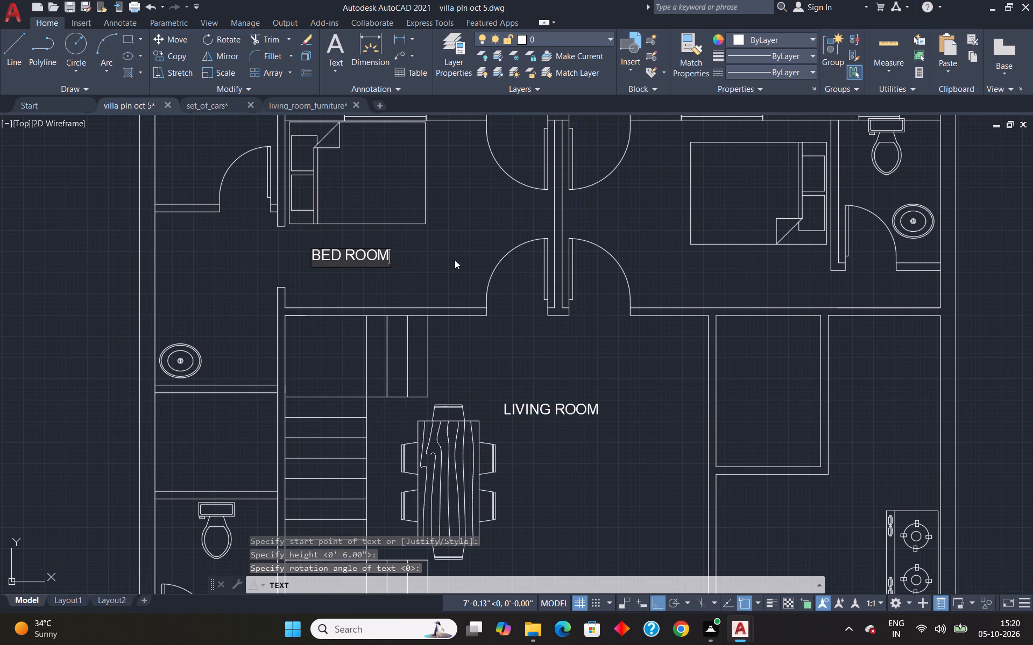
key(Return)
key(Return)
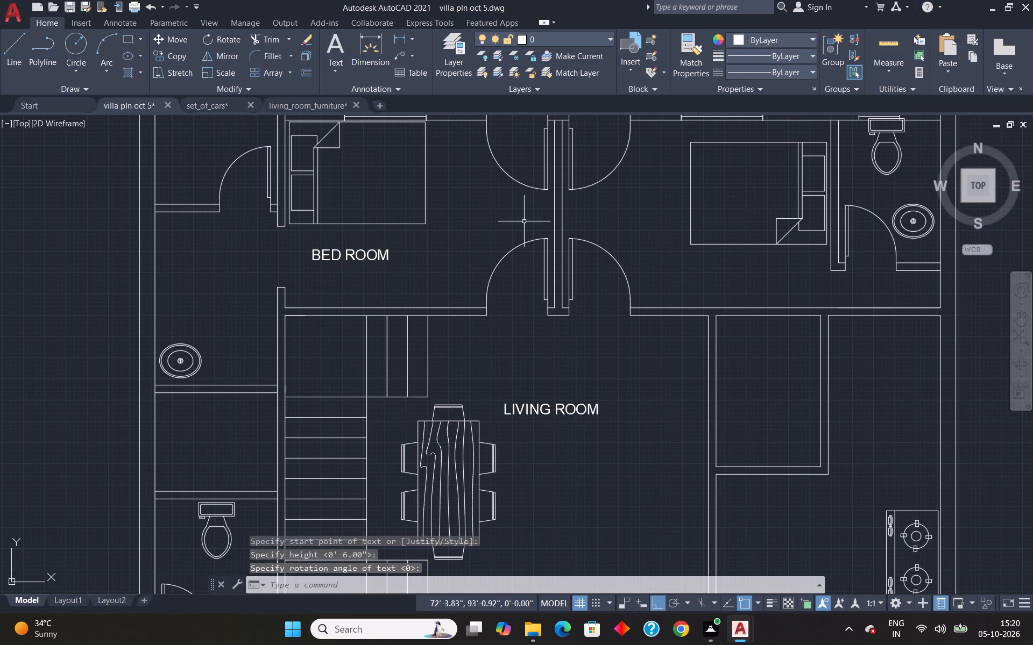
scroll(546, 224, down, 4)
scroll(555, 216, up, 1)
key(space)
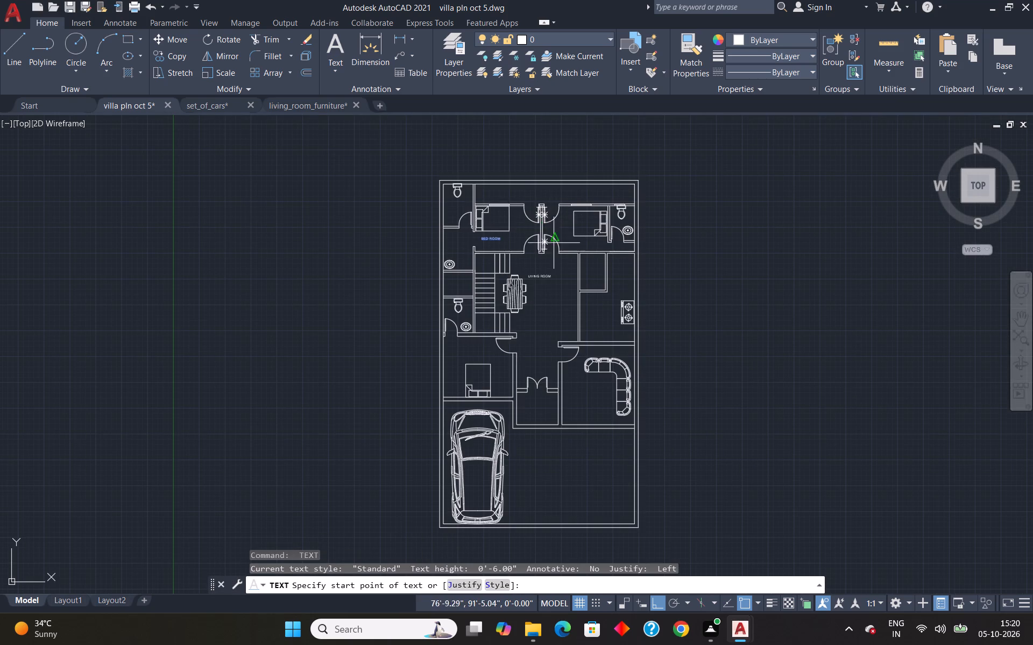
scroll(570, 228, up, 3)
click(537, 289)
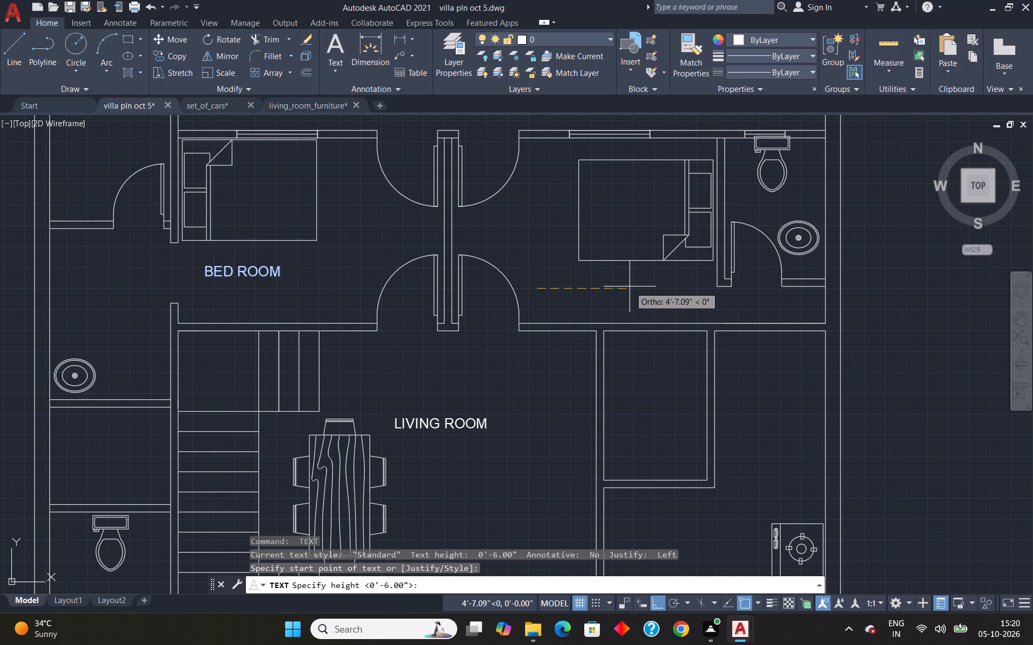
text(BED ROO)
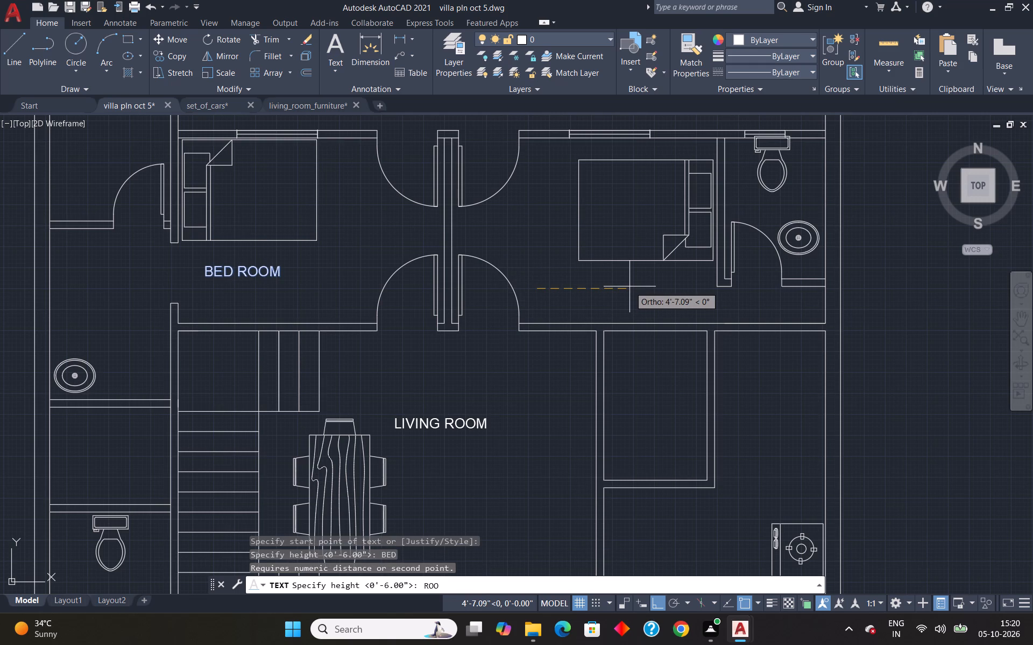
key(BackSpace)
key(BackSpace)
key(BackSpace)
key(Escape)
Label the northeast bedroom BED ROOM with 6" high text just south of its bed.
key(space)
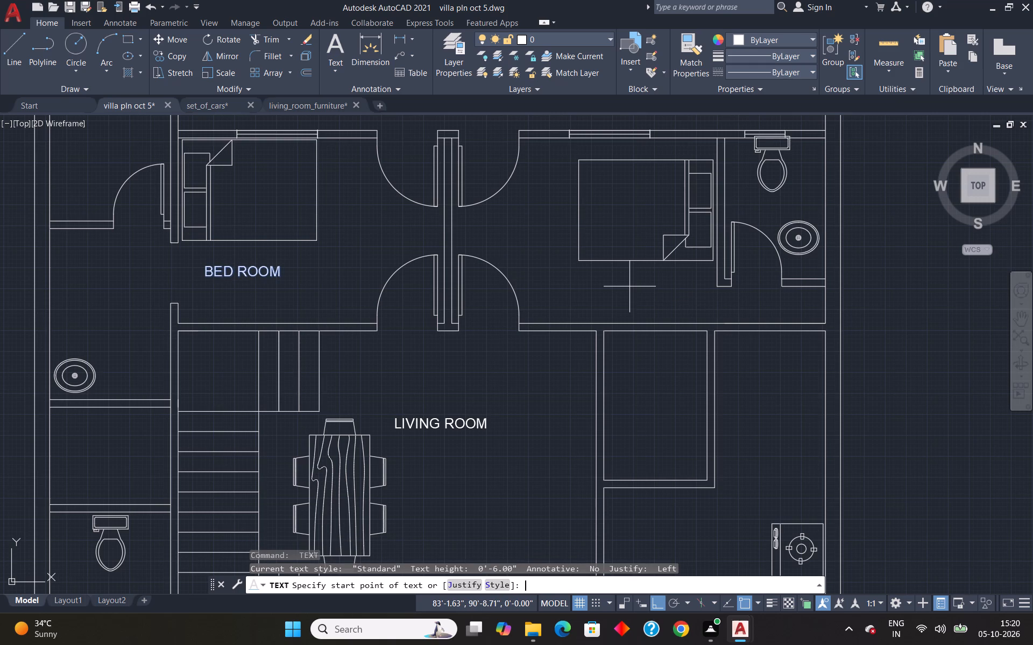
click(549, 288)
key(Return)
key(Return)
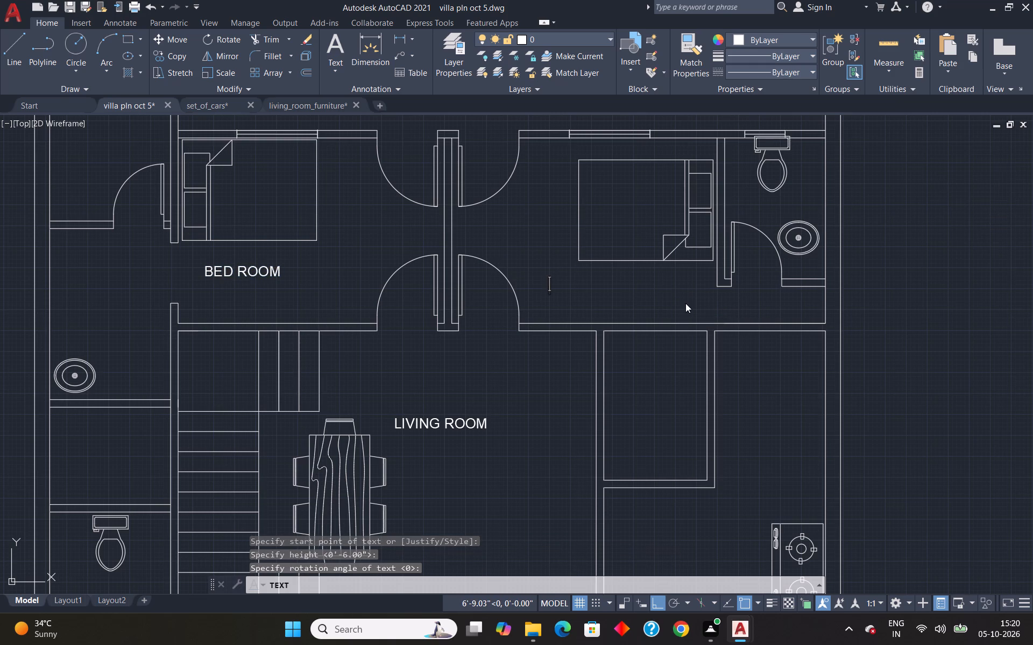
text(BED ROOM)
key(Return)
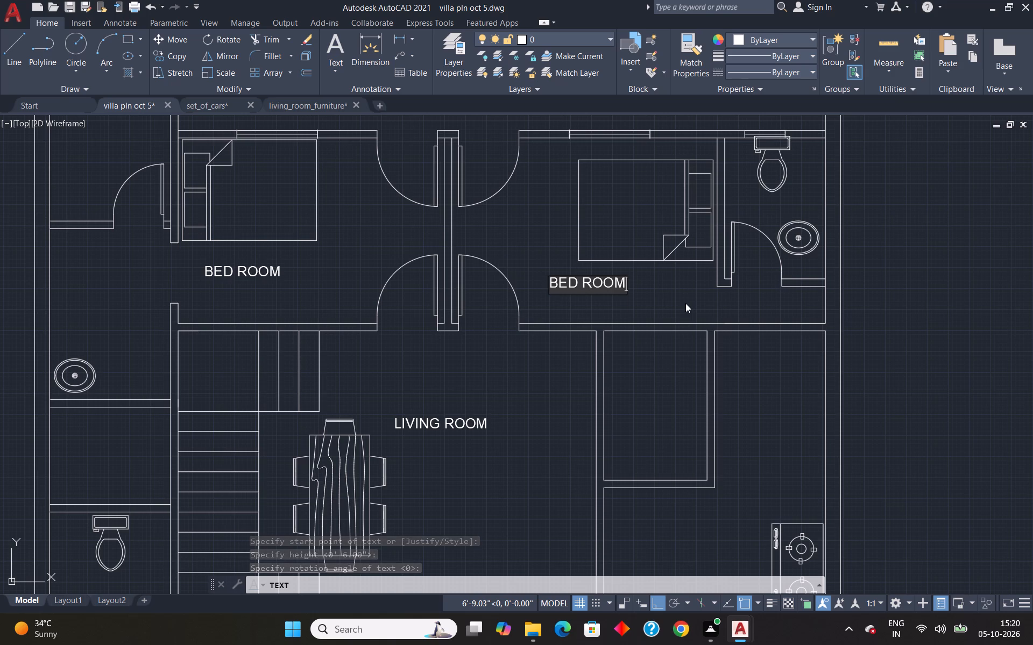
key(Return)
Label the small enclosed room east of the living room PRAYER HALL with 6" high text.
scroll(660, 360, down, 1)
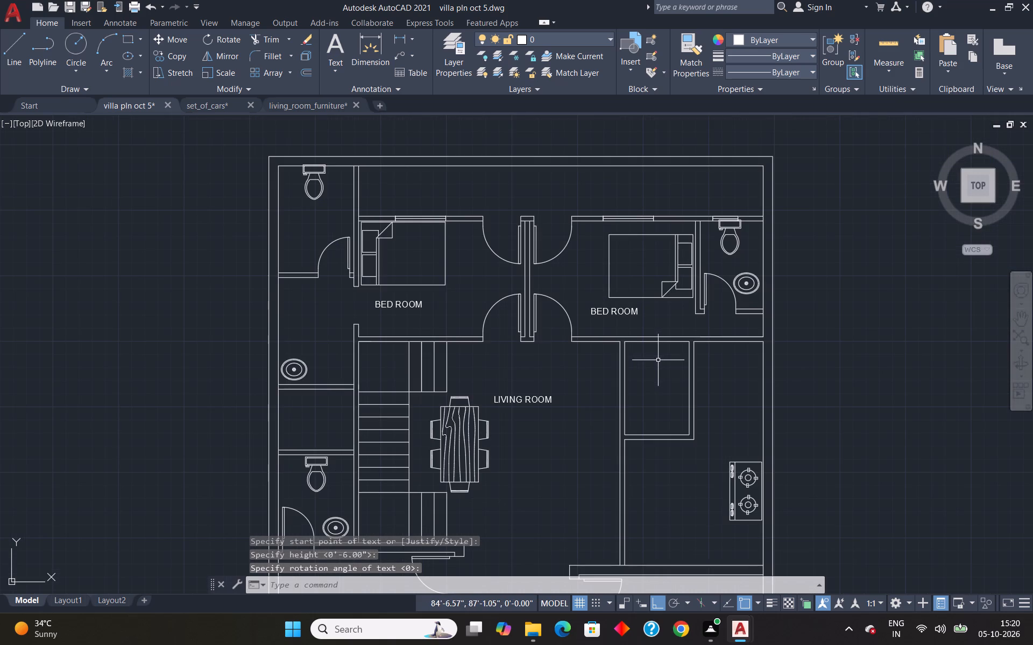
key(space)
scroll(645, 384, up, 3)
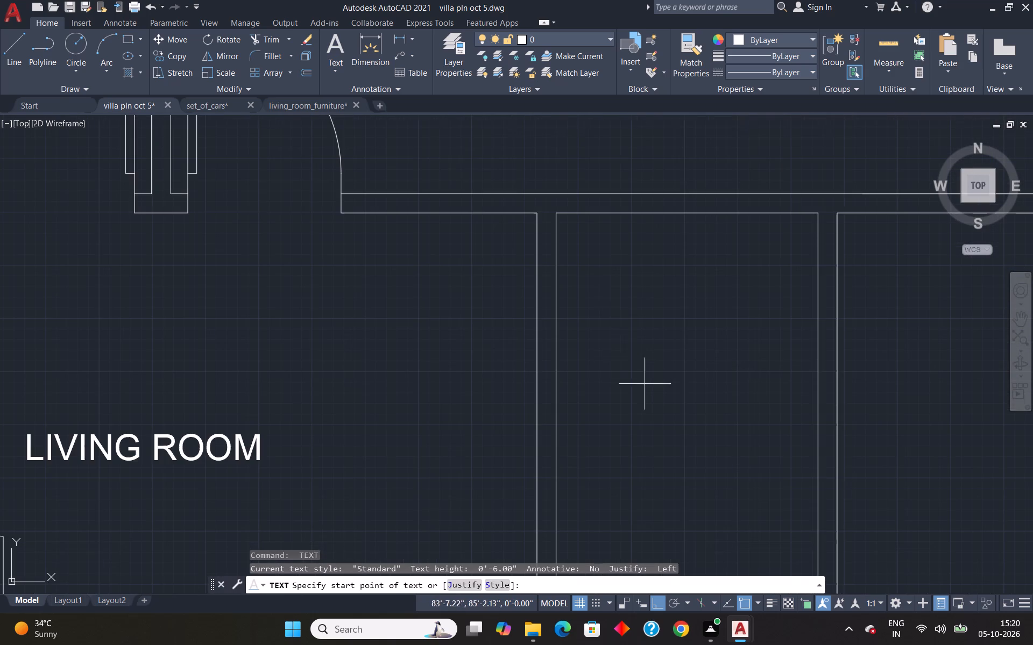
click(585, 346)
key(Return)
key(Return)
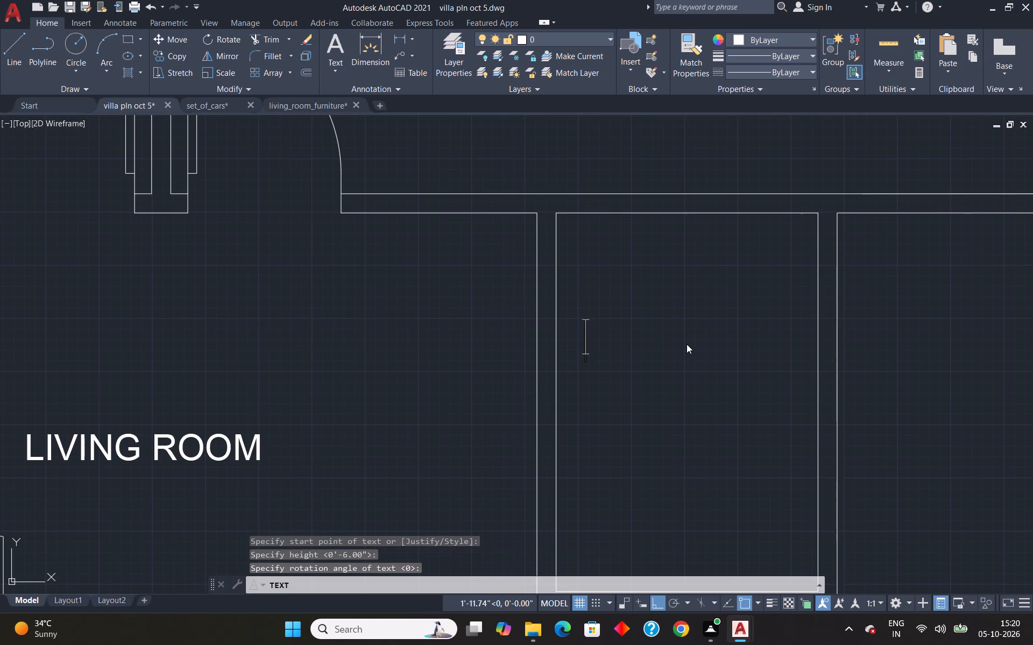
text(PRAYER)
key(space)
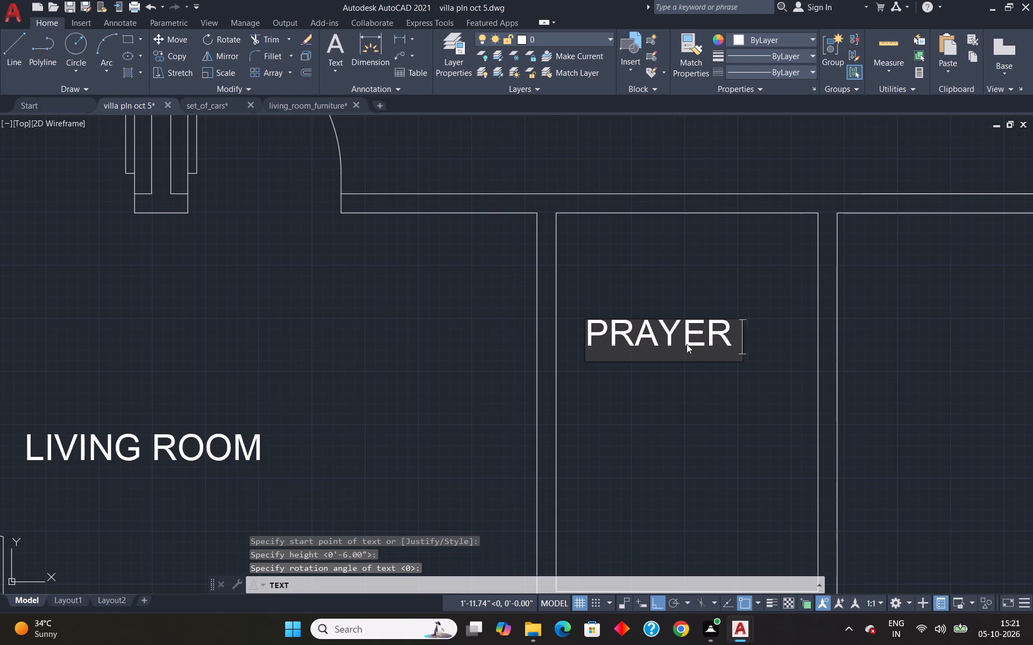
text(HALL)
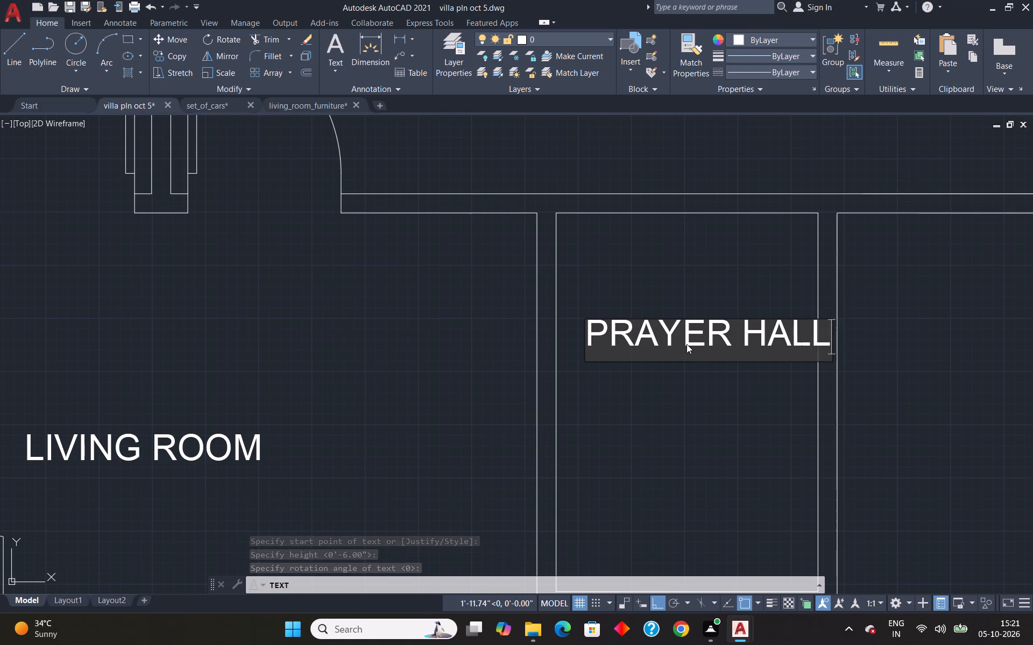
key(Return)
key(Return)
Move the PRAYER HALL label west so it starts near the room's west wall and fits between its walls.
scroll(689, 342, down, 2)
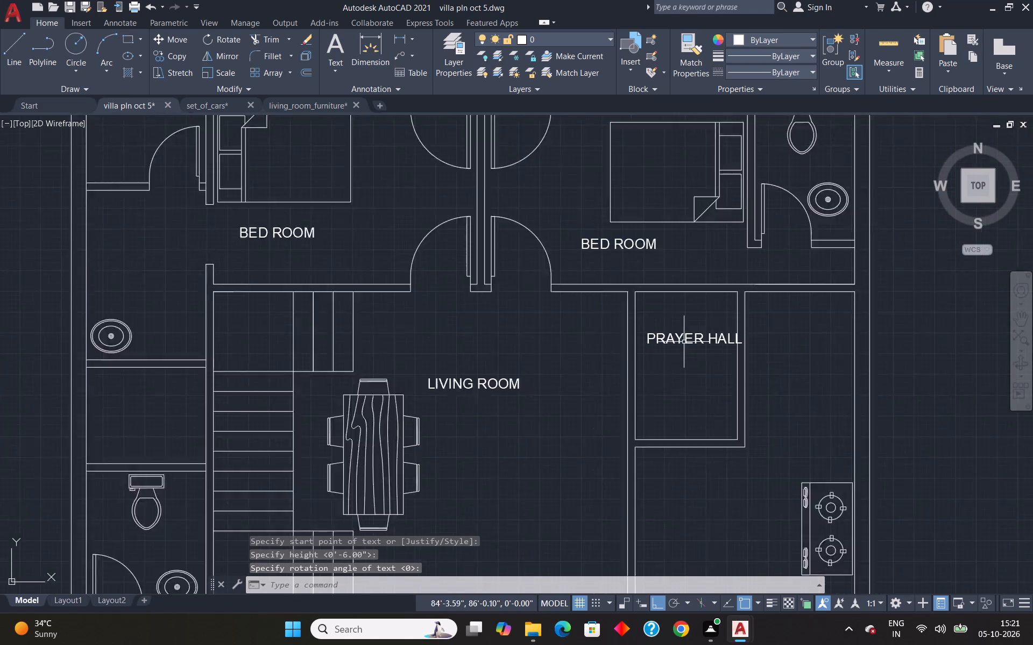
scroll(680, 341, down, 1)
scroll(731, 338, up, 3)
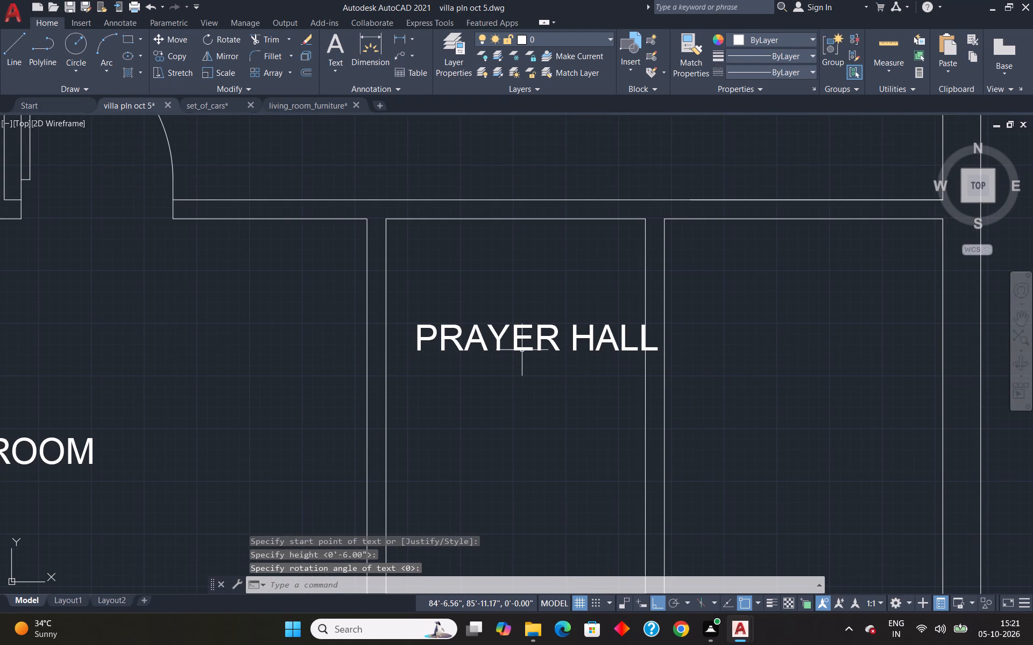
click(520, 345)
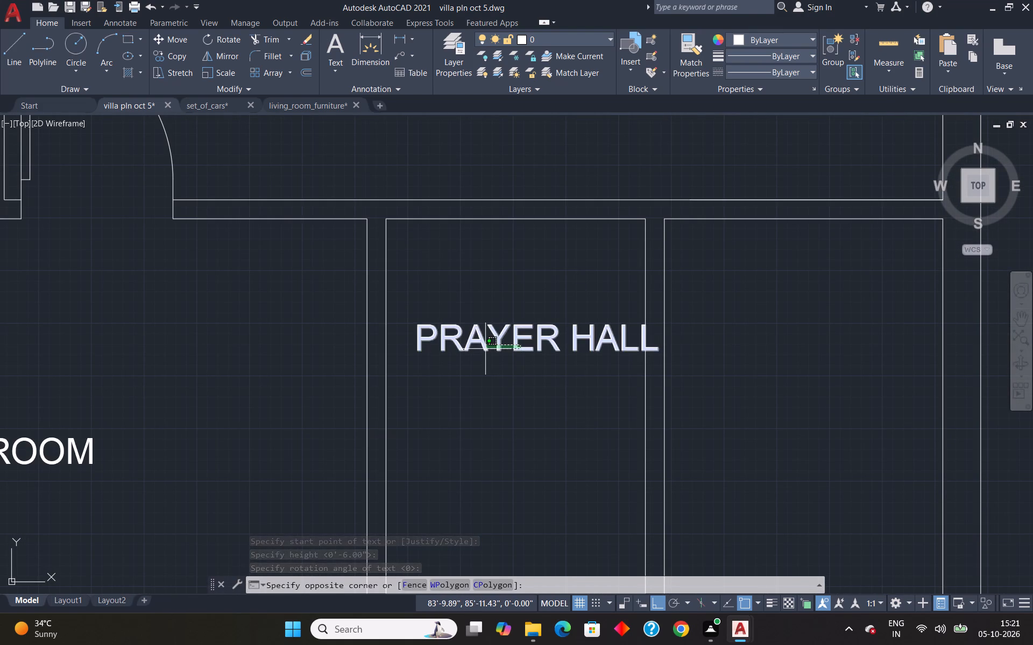
click(485, 349)
key(m)
key(Return)
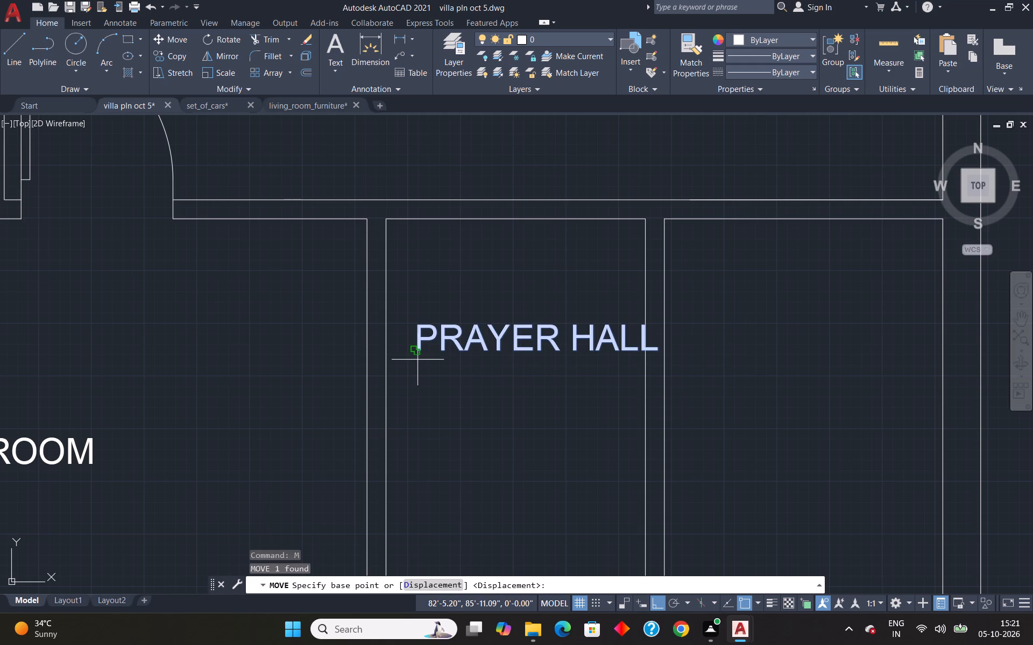
click(414, 350)
click(392, 350)
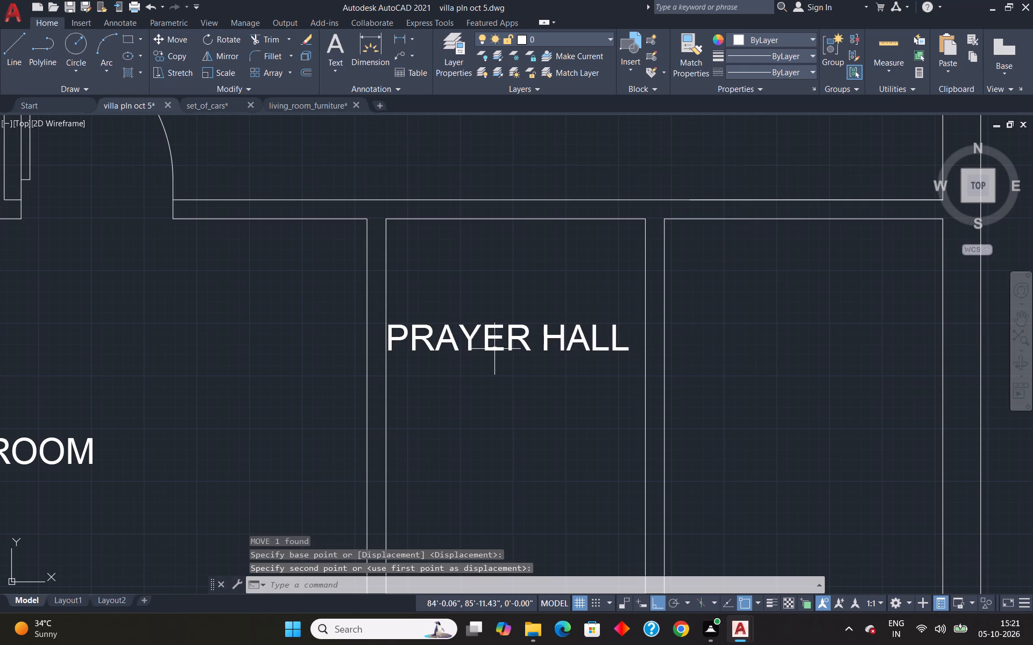
key(Escape)
key(space)
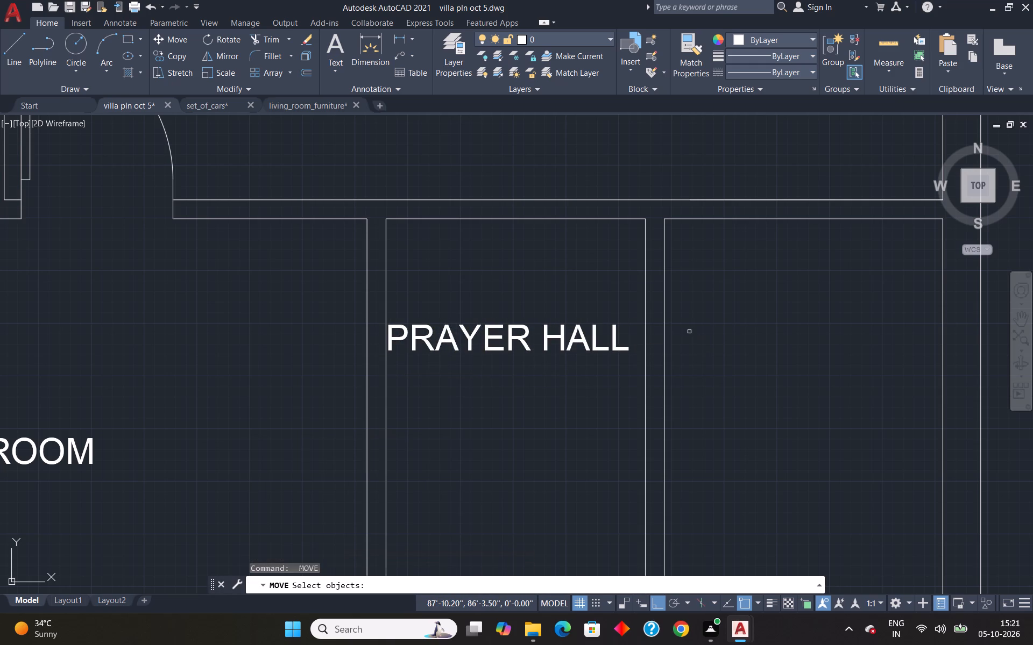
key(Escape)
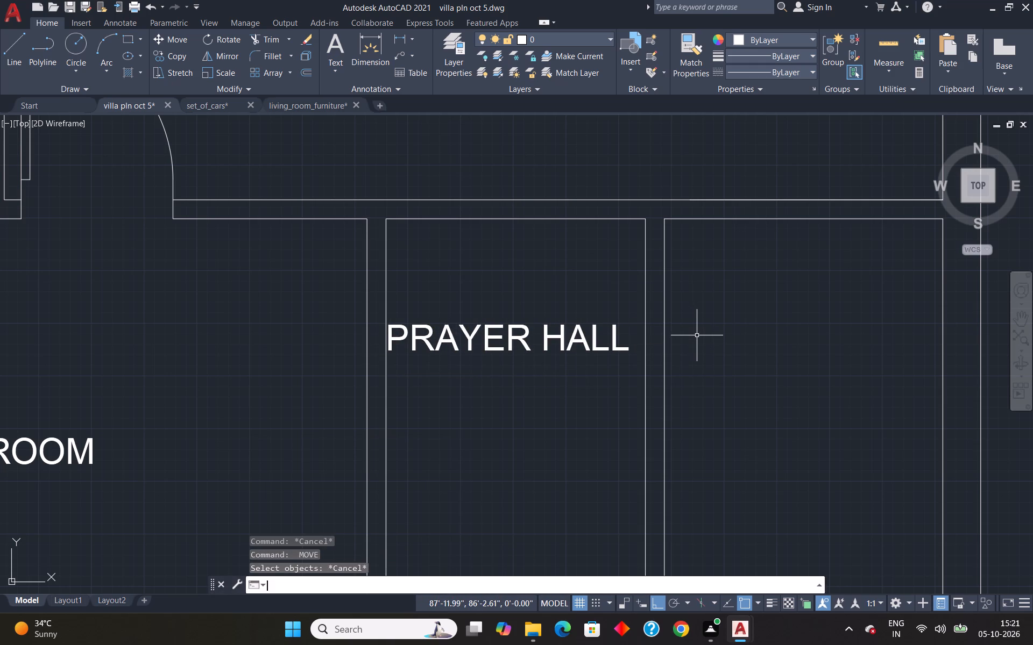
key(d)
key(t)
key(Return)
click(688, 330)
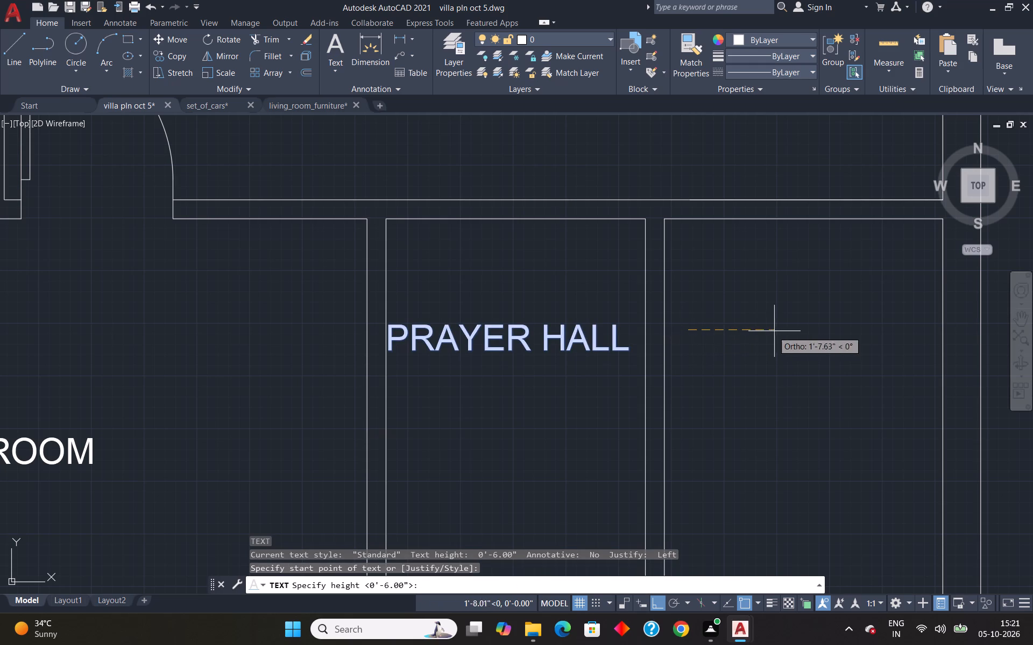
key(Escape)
Label the room south of the prayer hall KITCHEN with 6" high text at 0 rotation, near its west wall.
scroll(782, 392, down, 3)
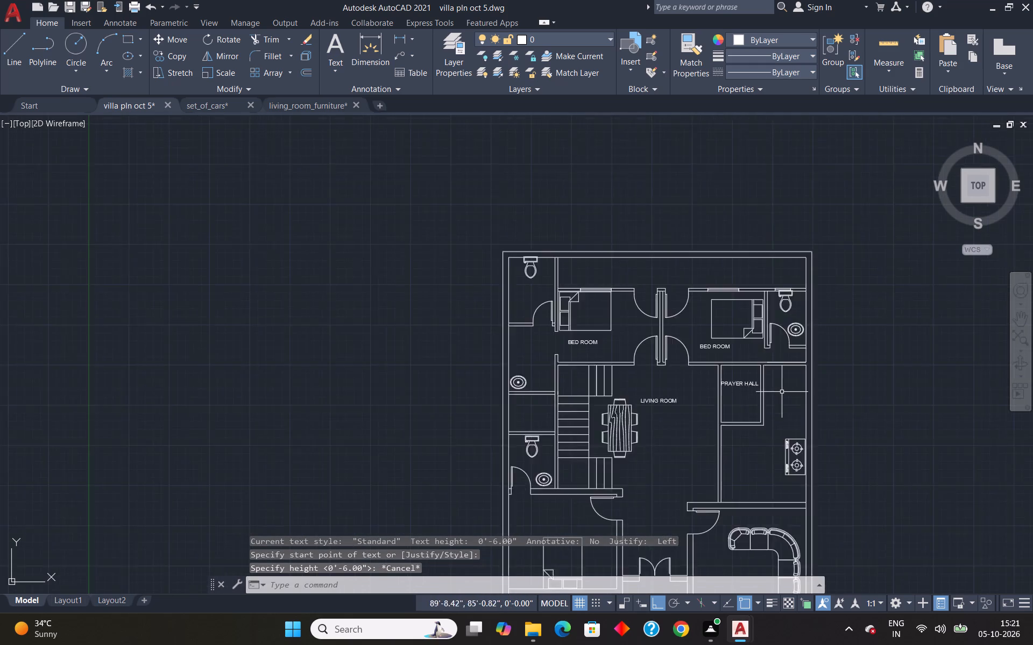
scroll(782, 392, down, 2)
scroll(762, 436, up, 2)
key(space)
scroll(725, 433, up, 3)
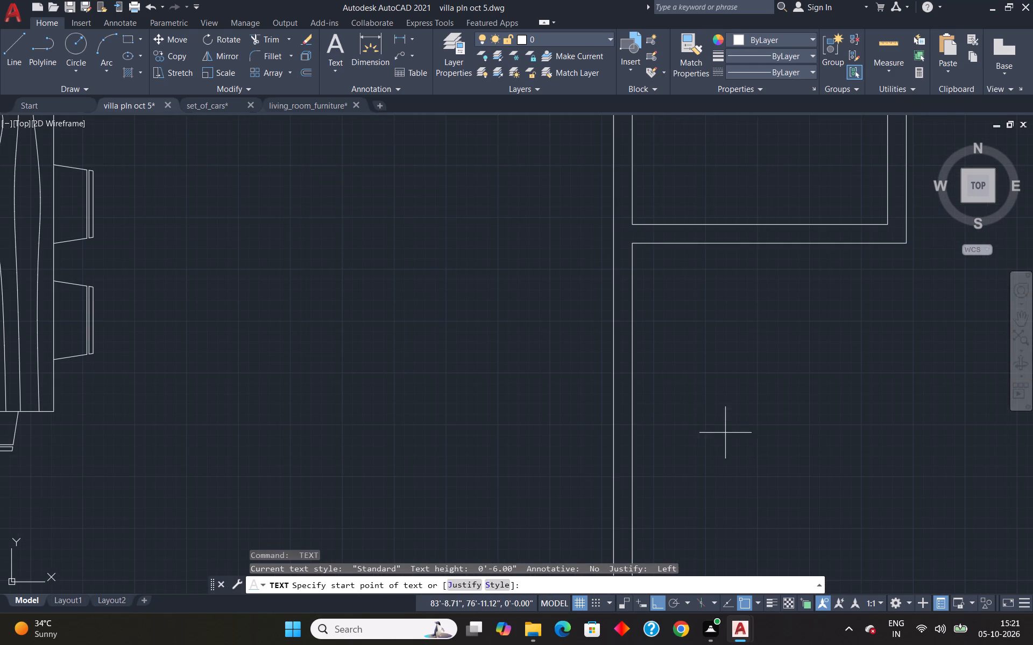
click(666, 393)
key(Return)
key(Return)
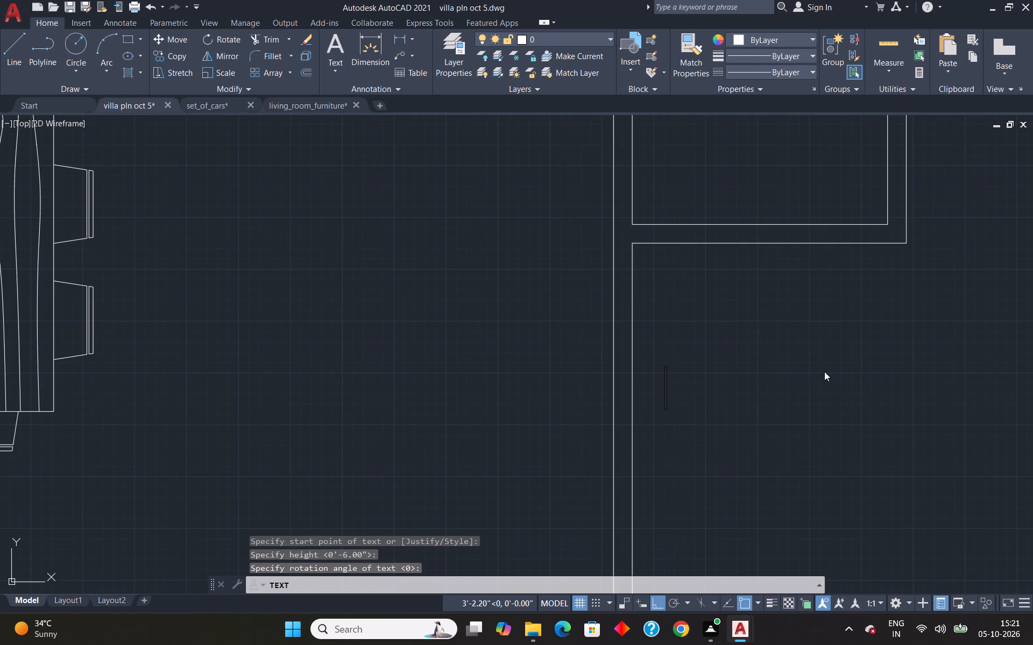
text(KITC)
text(HEN)
key(Return)
key(Return)
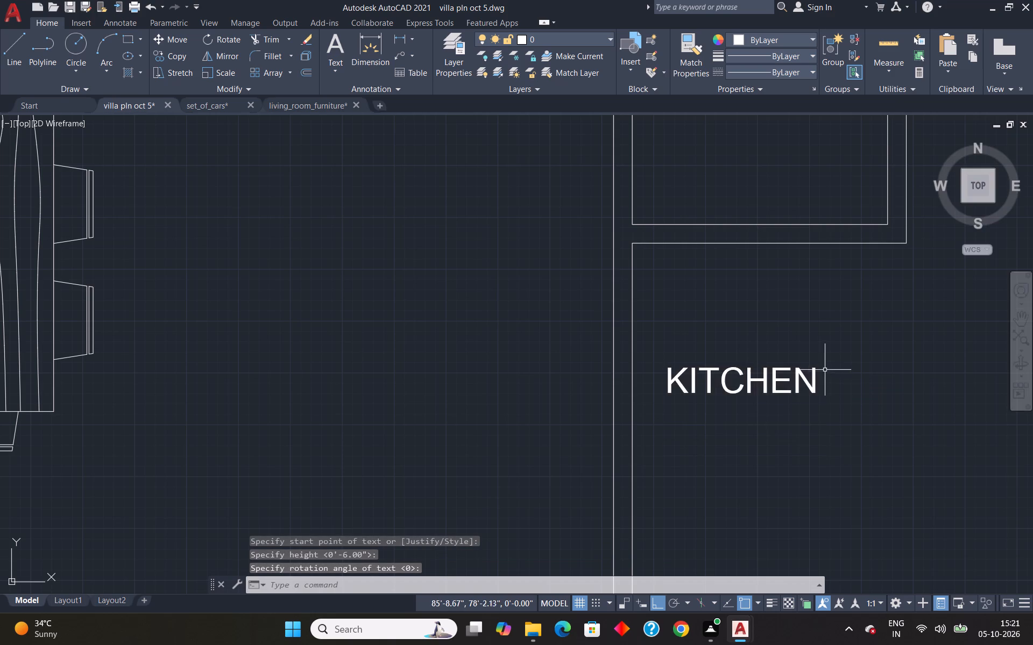
Label the bedroom north of the car porch GUEST ROOM with 6" high text, placed northwest of its bed.
scroll(825, 368, down, 5)
scroll(694, 415, up, 3)
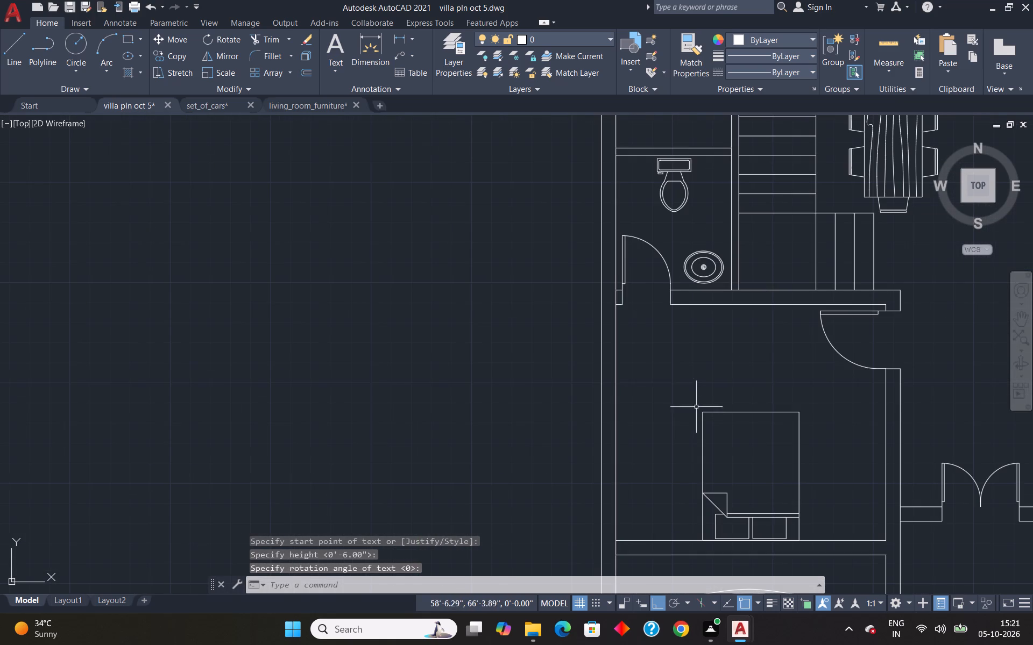
click(647, 357)
key(Escape)
key(space)
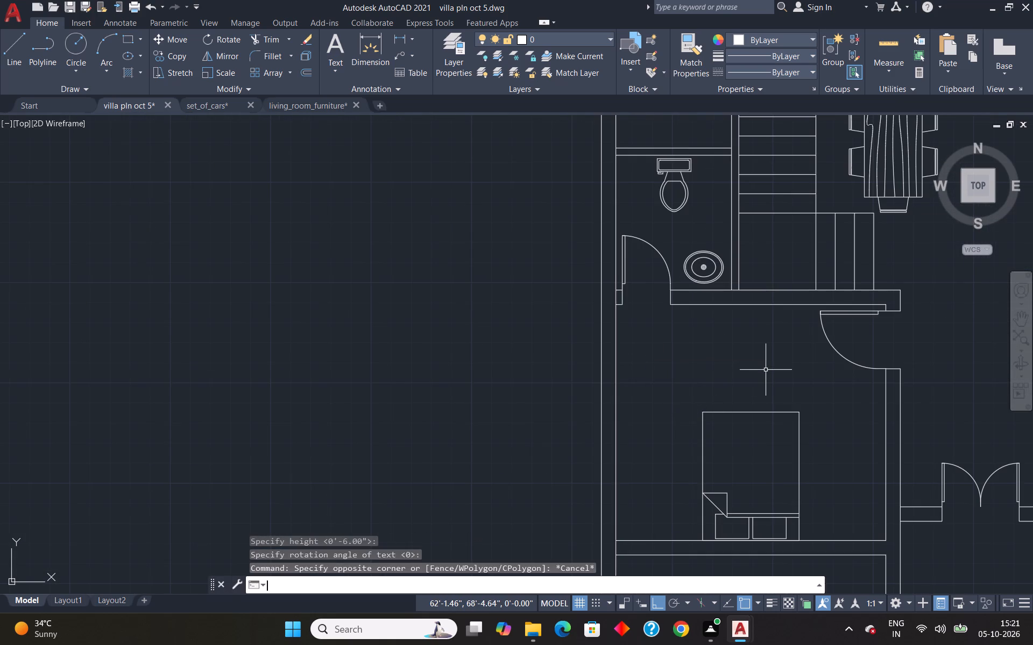
click(648, 357)
key(Return)
key(Return)
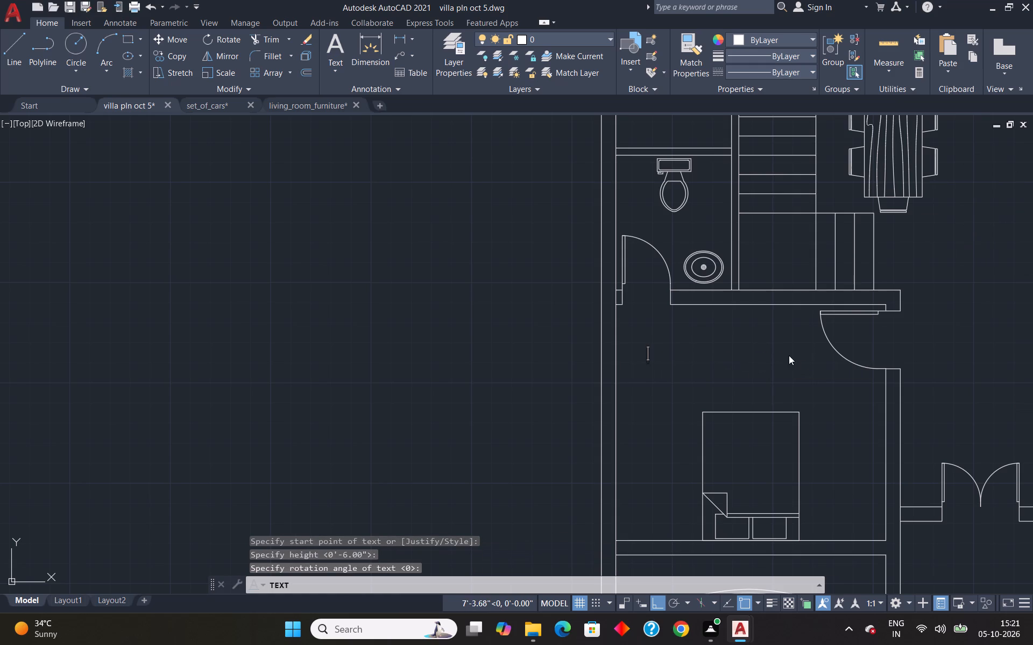
text(GUES)
text(T ROOM)
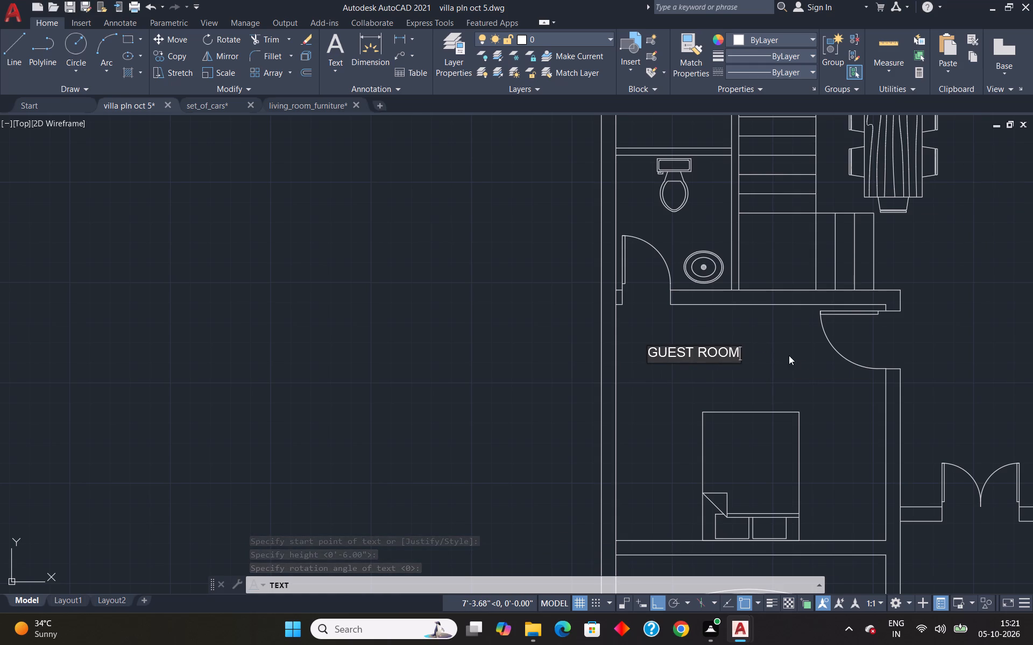
key(Return)
key(Return)
Label the open area east of the car LAWN with 6" high text.
scroll(789, 355, down, 5)
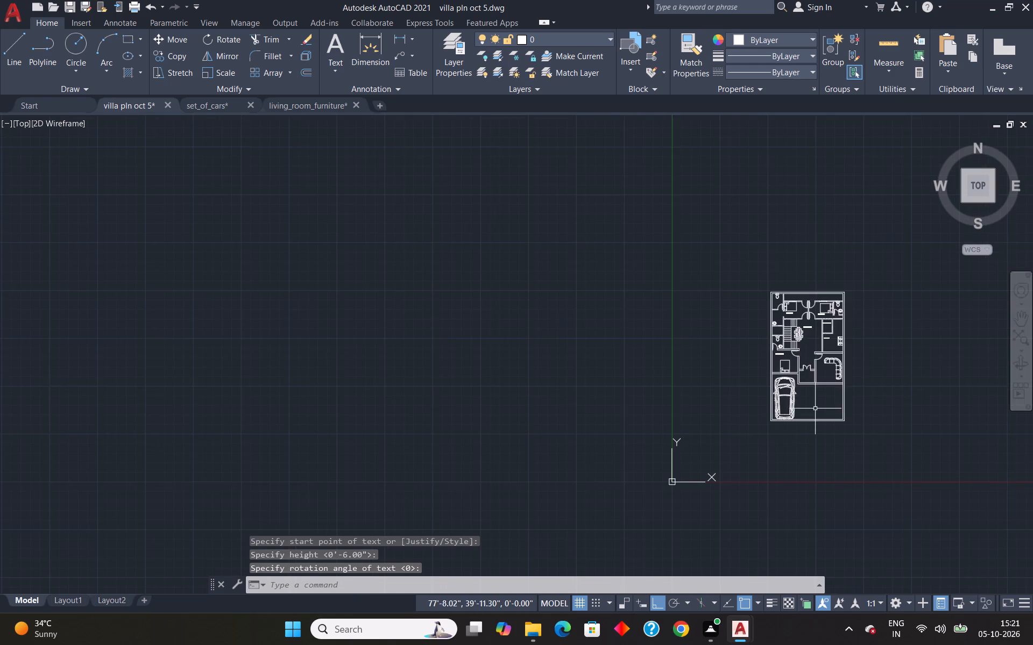
scroll(813, 405, up, 4)
key(space)
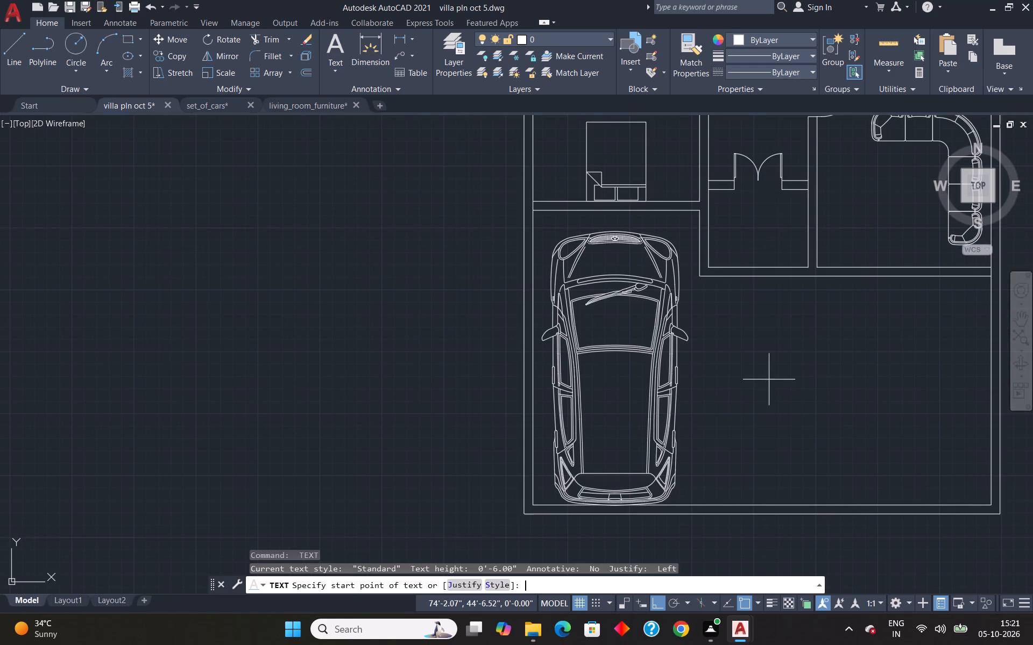
click(748, 383)
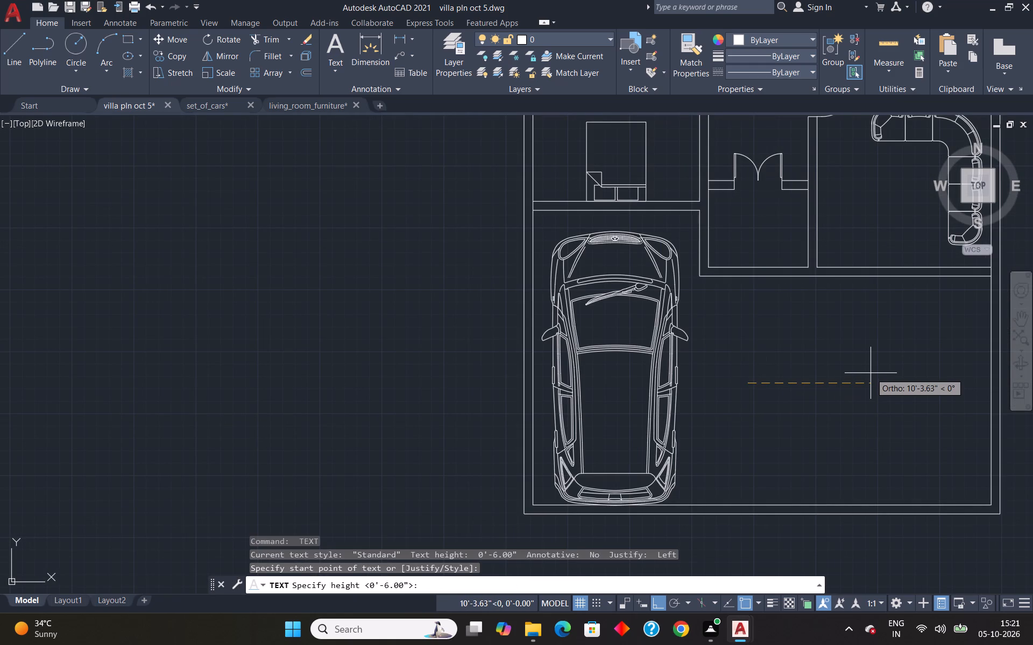
key(Return)
key(Return)
text(LAWN)
key(Return)
key(Return)
Label the room with the corner sofa DRAWING ROOM with 6" high text, southwest of the sofa.
scroll(989, 345, down, 2)
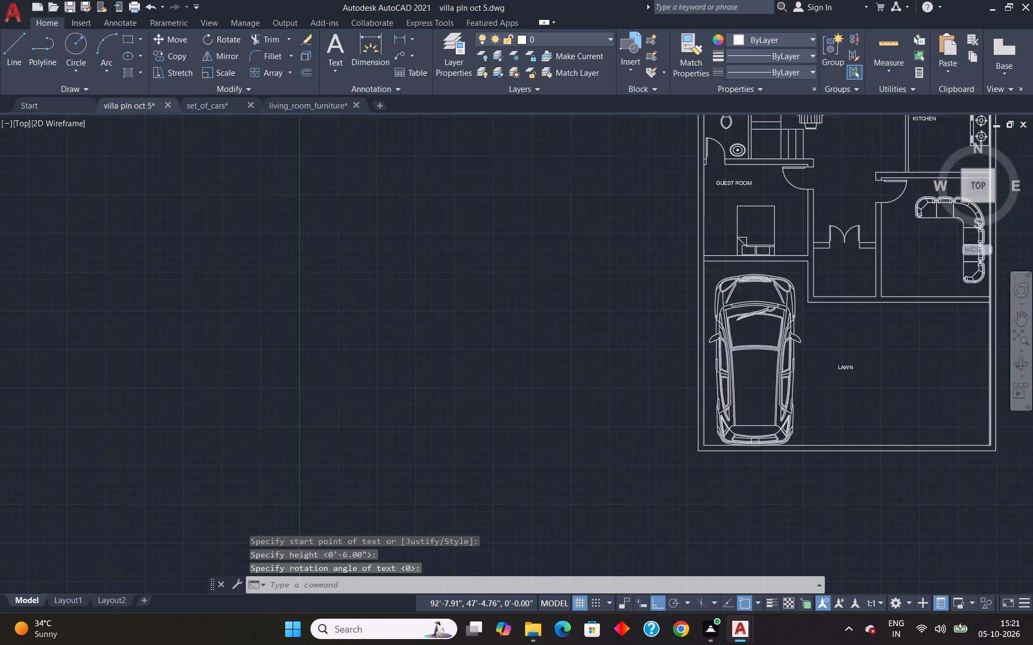
scroll(979, 266, up, 2)
key(space)
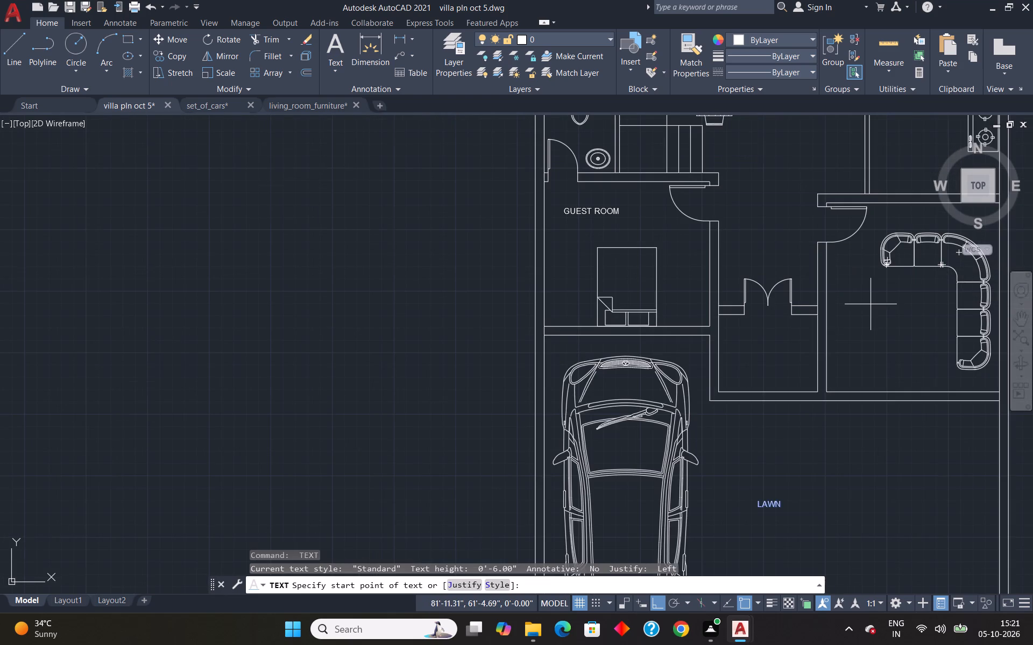
scroll(871, 304, up, 2)
click(810, 334)
key(Return)
key(Return)
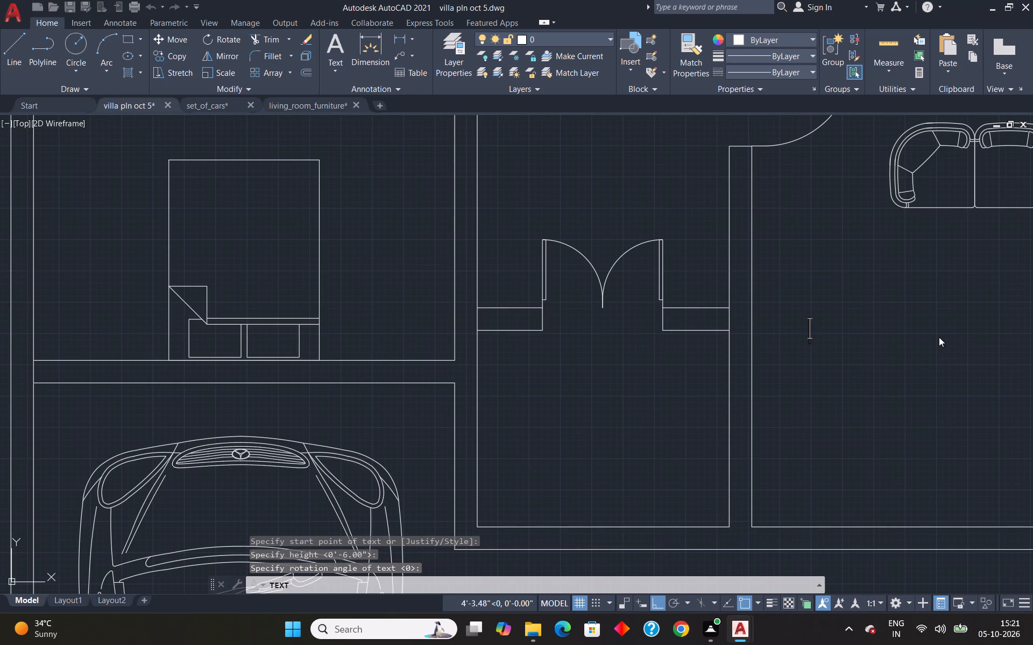
text(DRAWING ROOM)
key(Return)
key(Return)
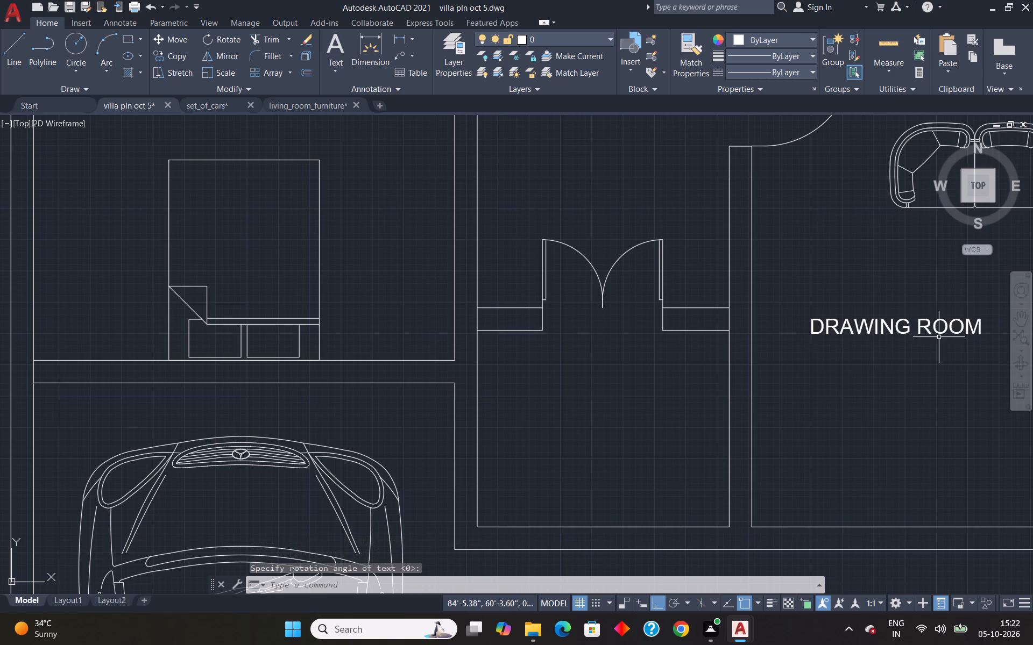
Modify the Standard dimension style's primary units to Engineering format with 0'-0.00" precision.
scroll(902, 336, down, 4)
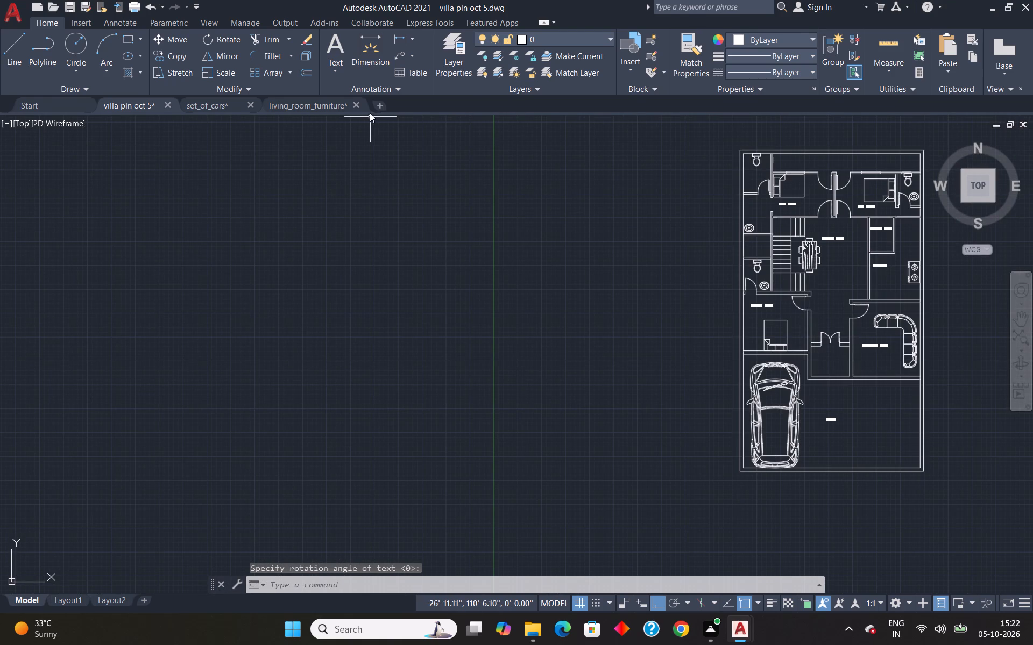
key(d)
key(Return)
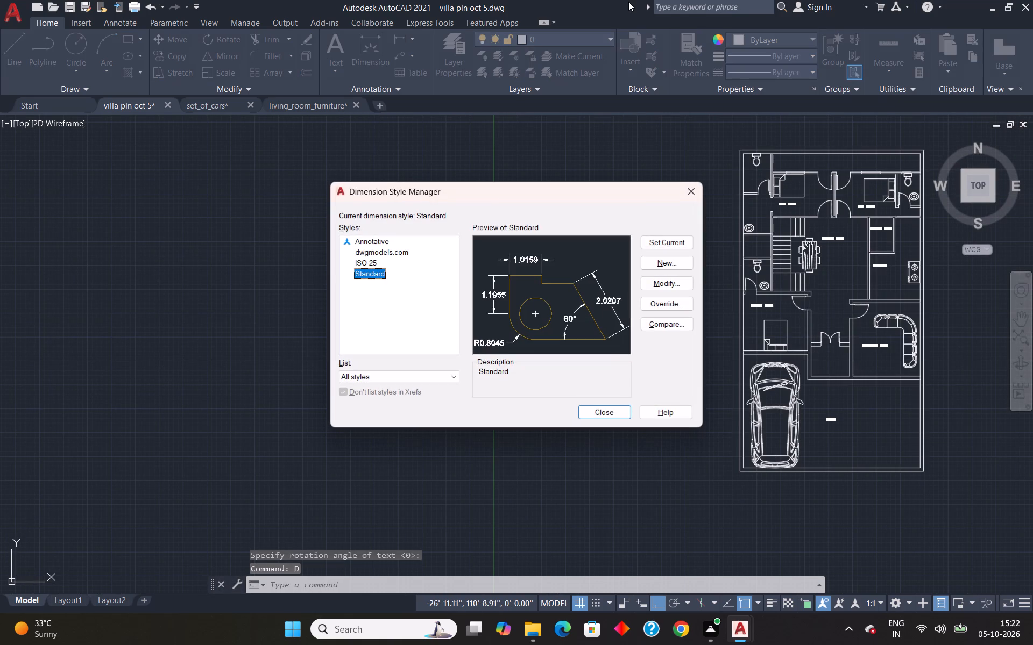
click(671, 282)
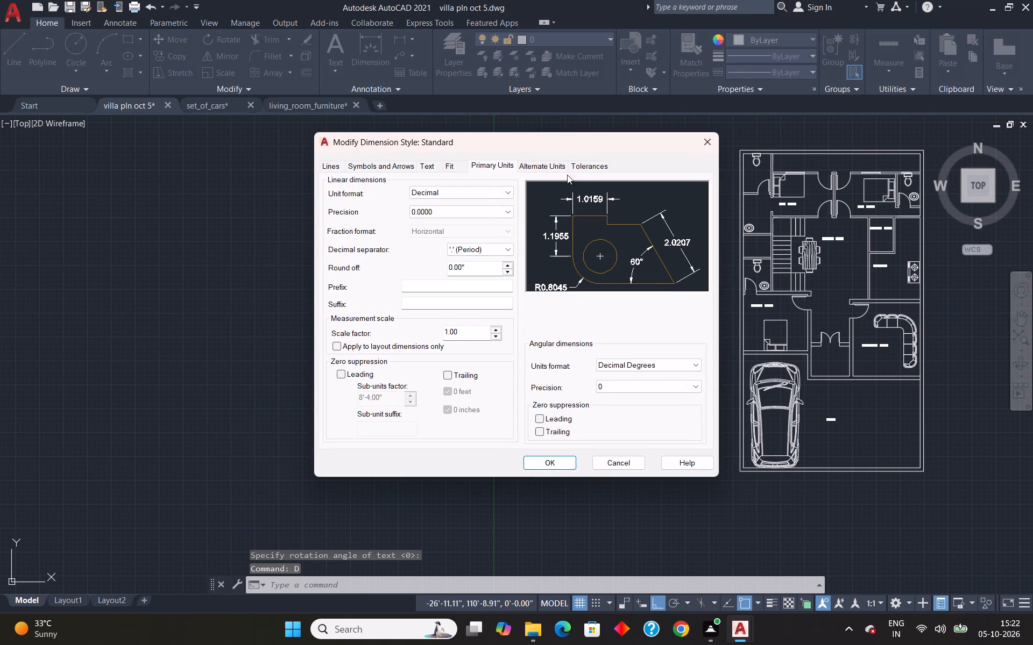
click(481, 206)
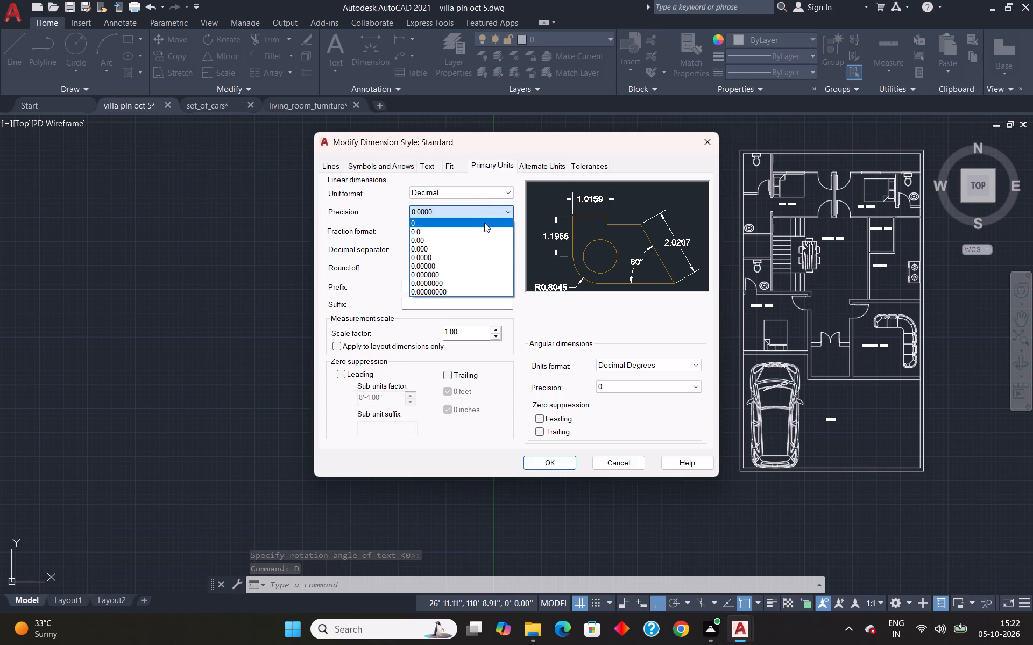
click(489, 242)
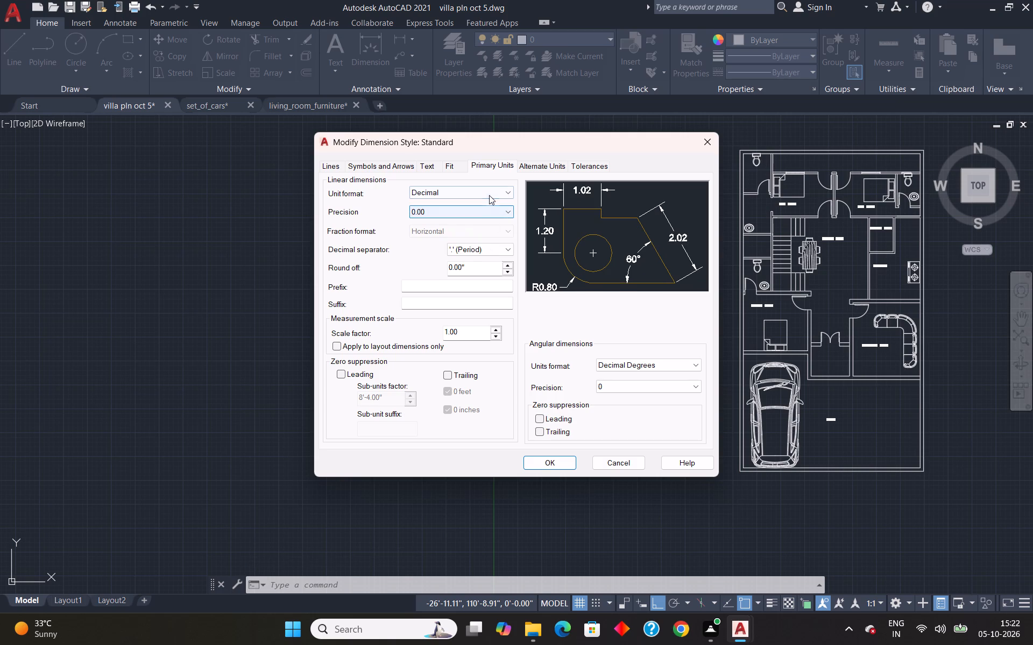
click(489, 195)
click(479, 219)
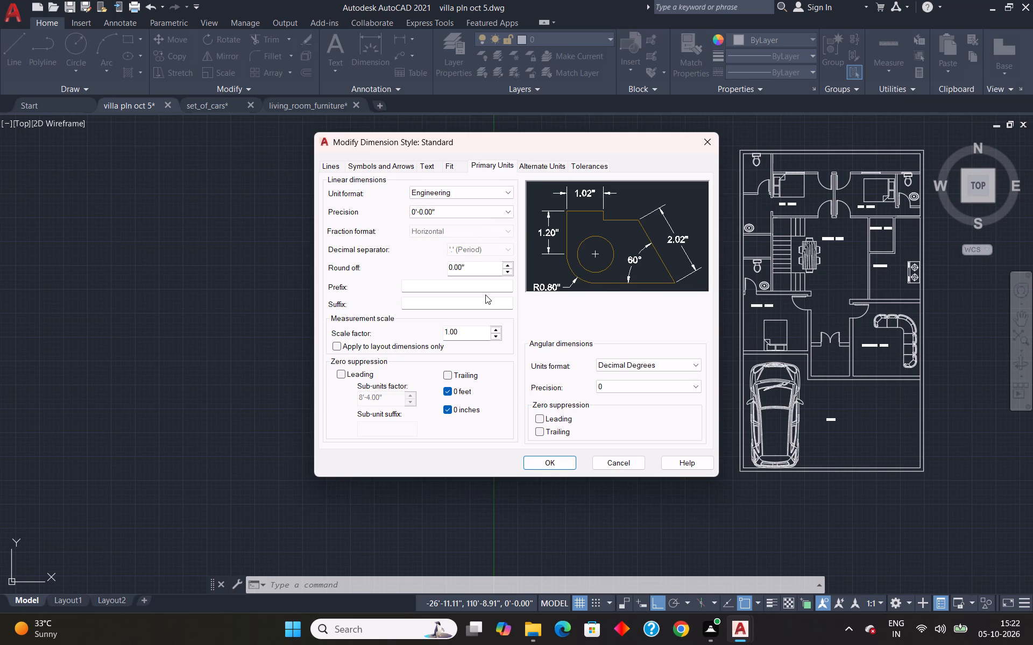
click(491, 164)
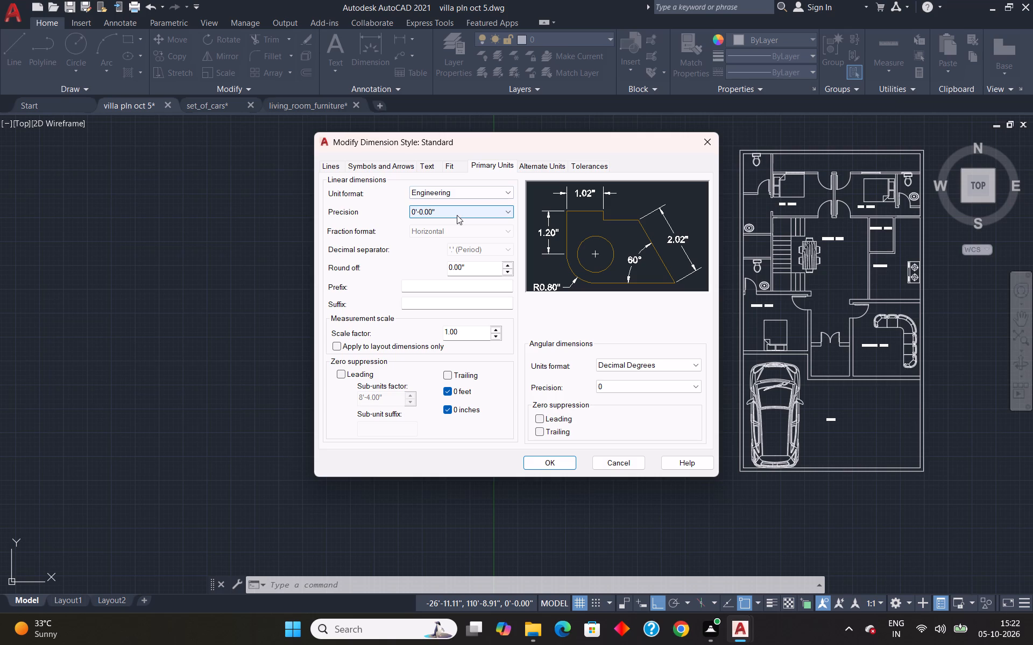
Set the Standard dimension style's text height to 2.5" and save the style changes.
click(431, 164)
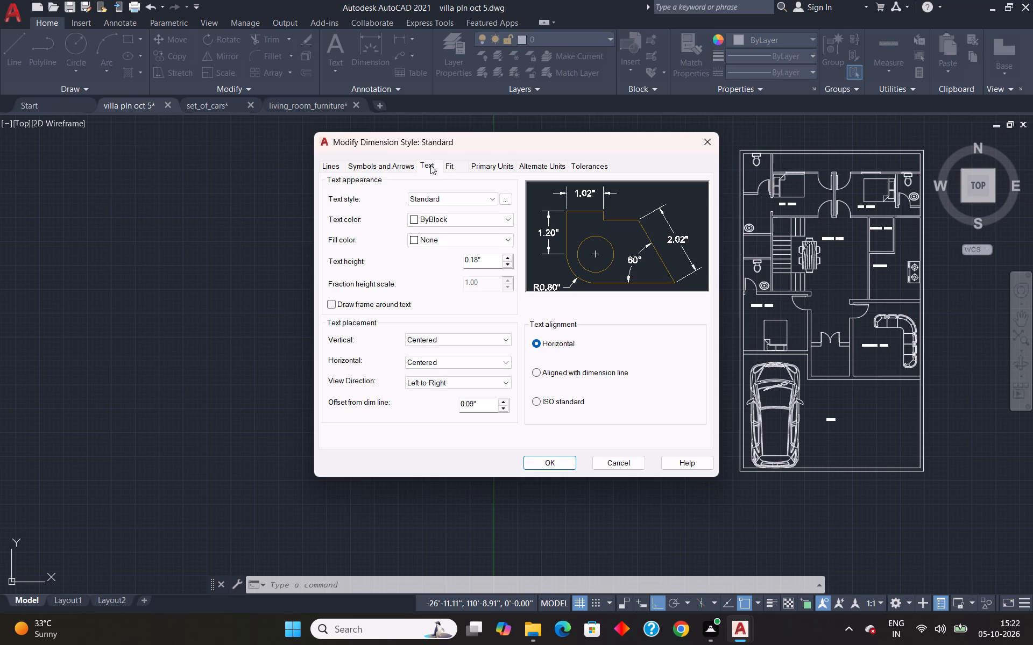
triple_click(507, 257)
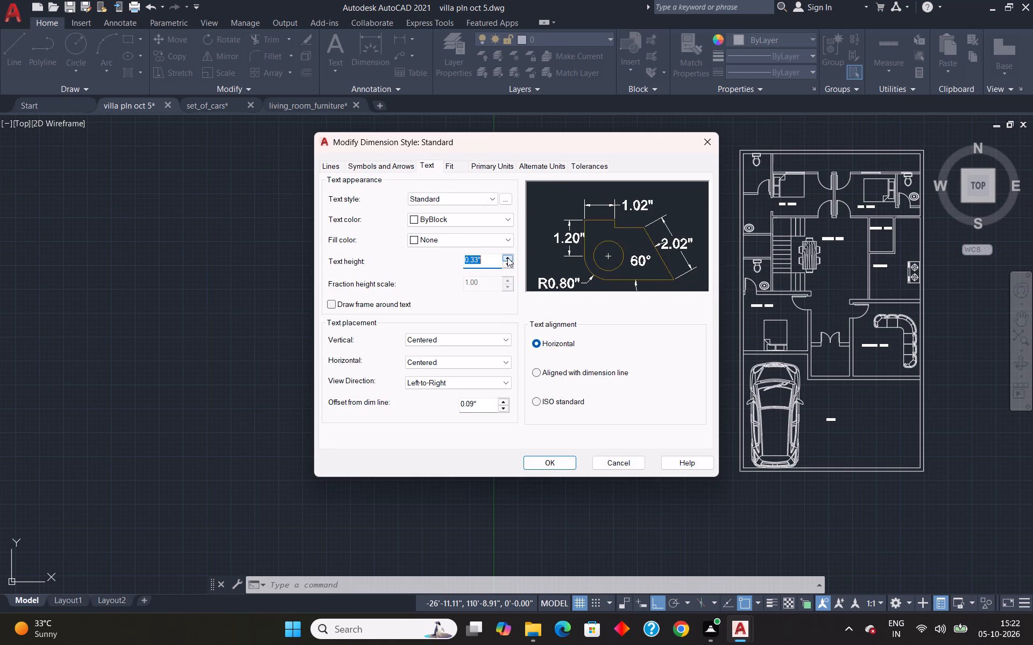
double_click(507, 257)
key(BackSpace)
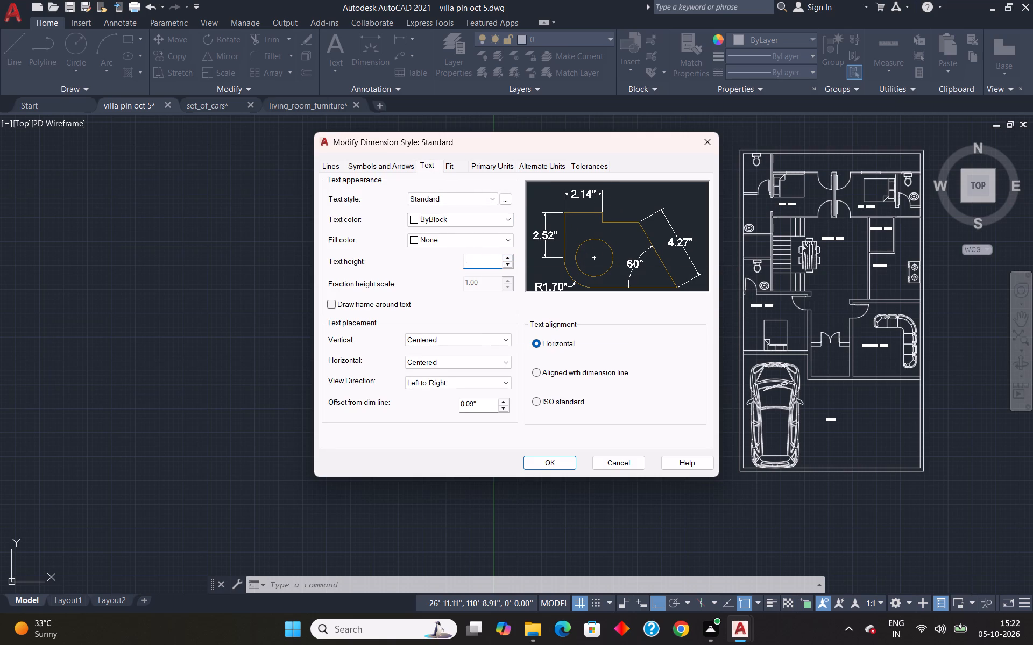
text(2.5")
key(Return)
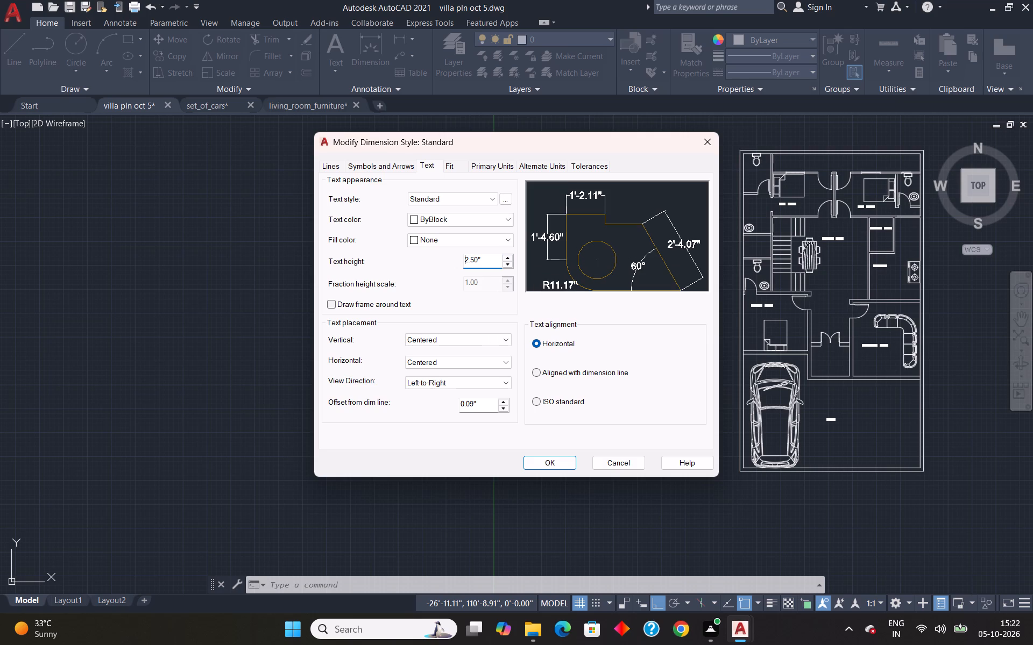
click(564, 461)
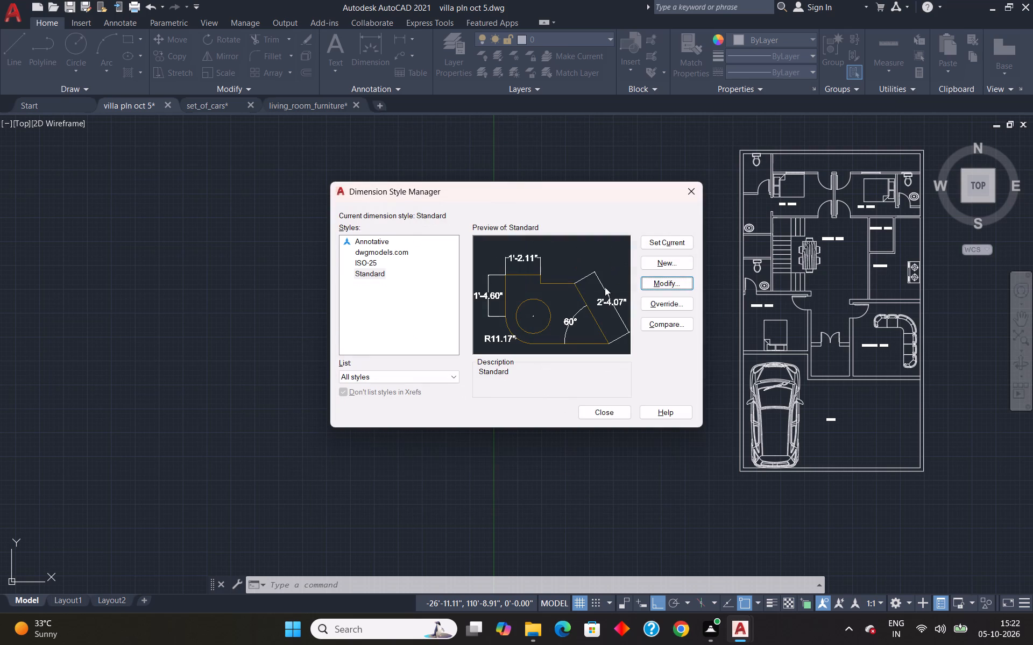
click(690, 193)
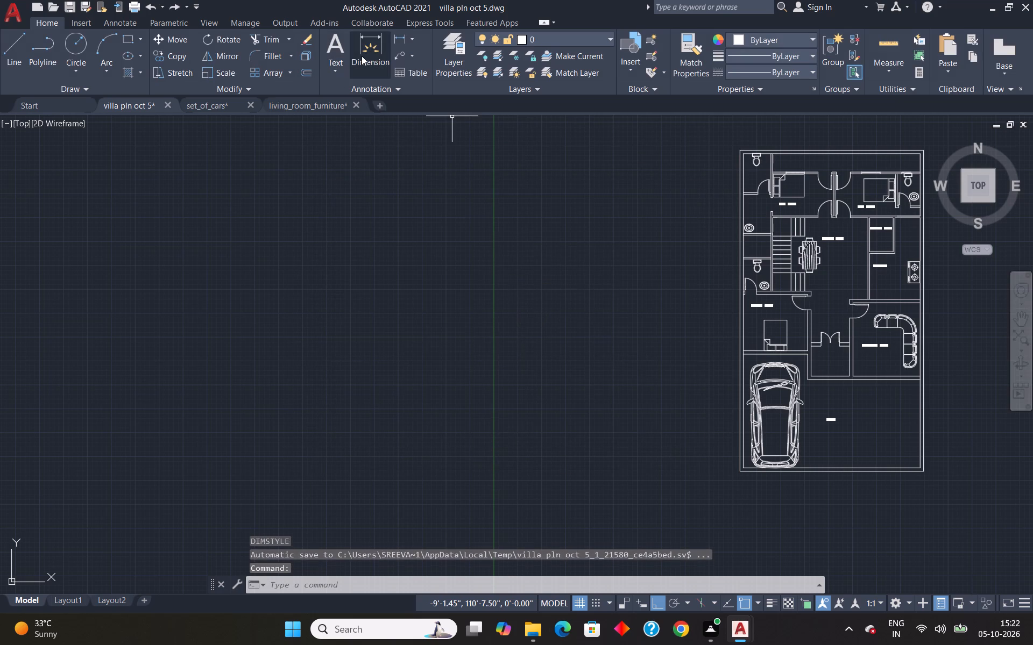
Dimension the northwest bedroom's width between its west and east walls, placing the dimension line between the bed and the BED ROOM label.
click(362, 56)
scroll(803, 156, up, 4)
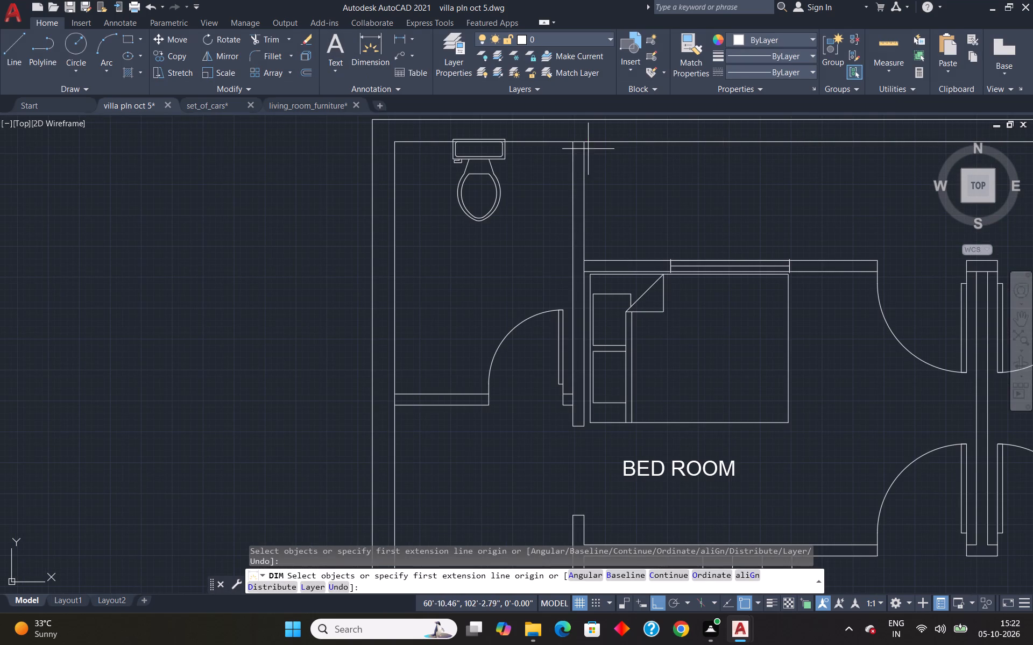
click(588, 271)
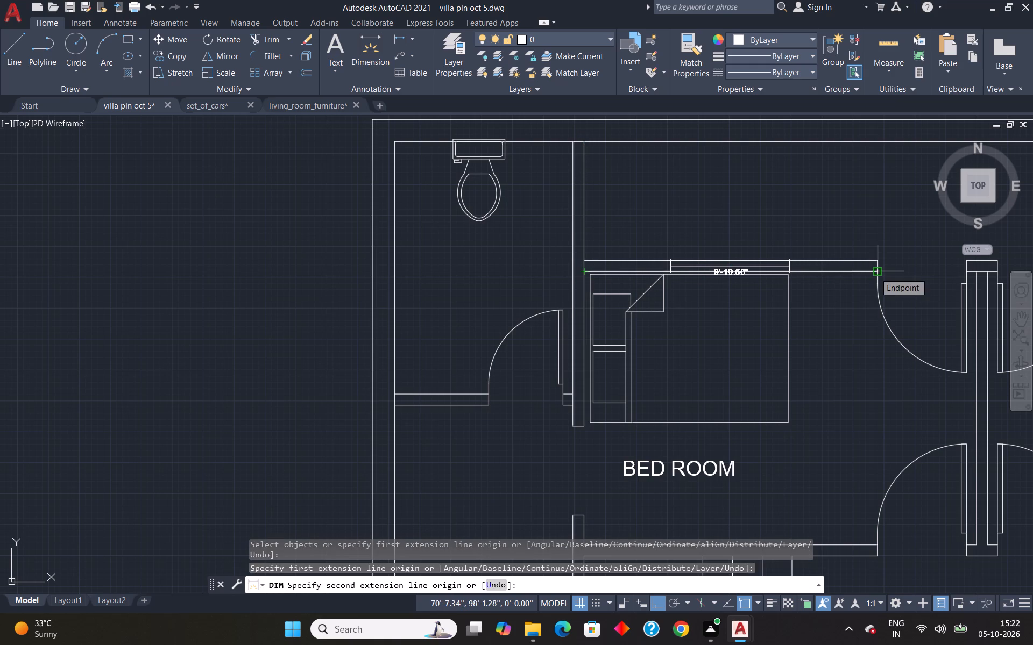
click(967, 270)
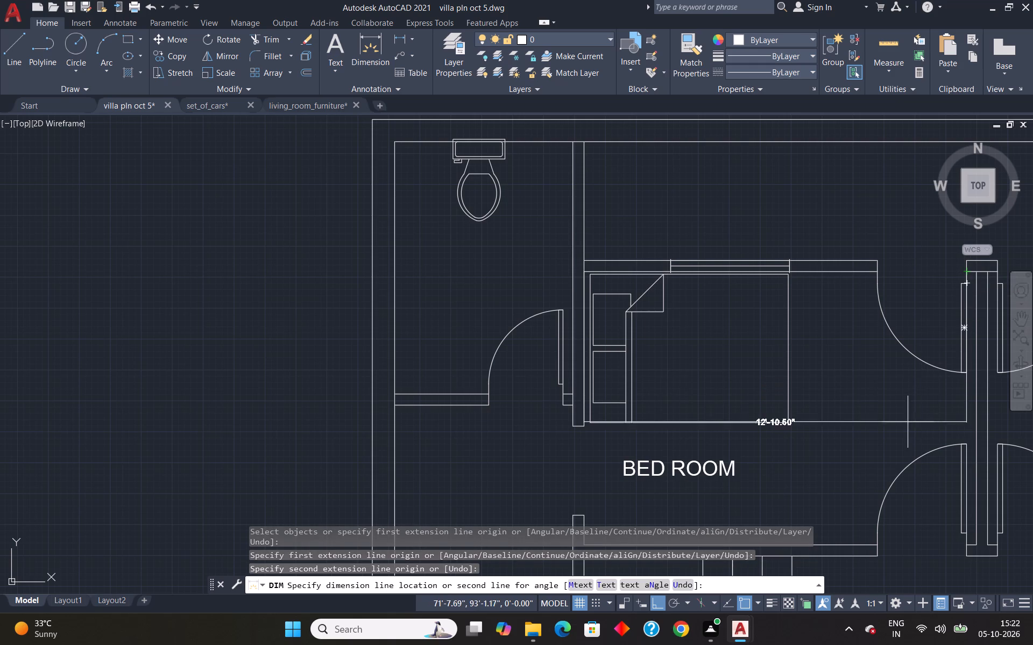
click(894, 442)
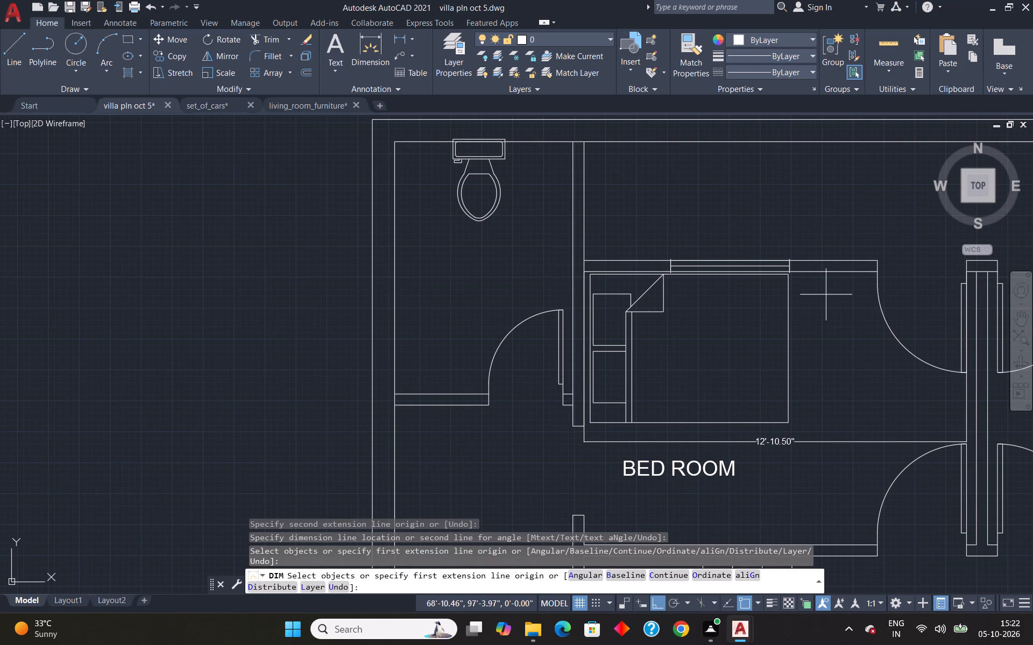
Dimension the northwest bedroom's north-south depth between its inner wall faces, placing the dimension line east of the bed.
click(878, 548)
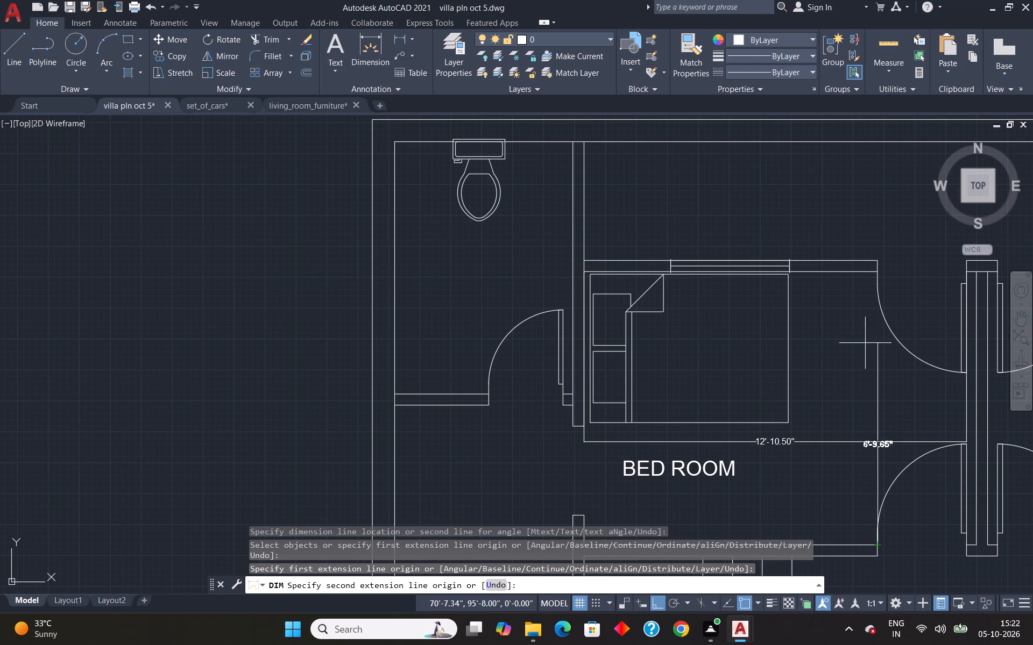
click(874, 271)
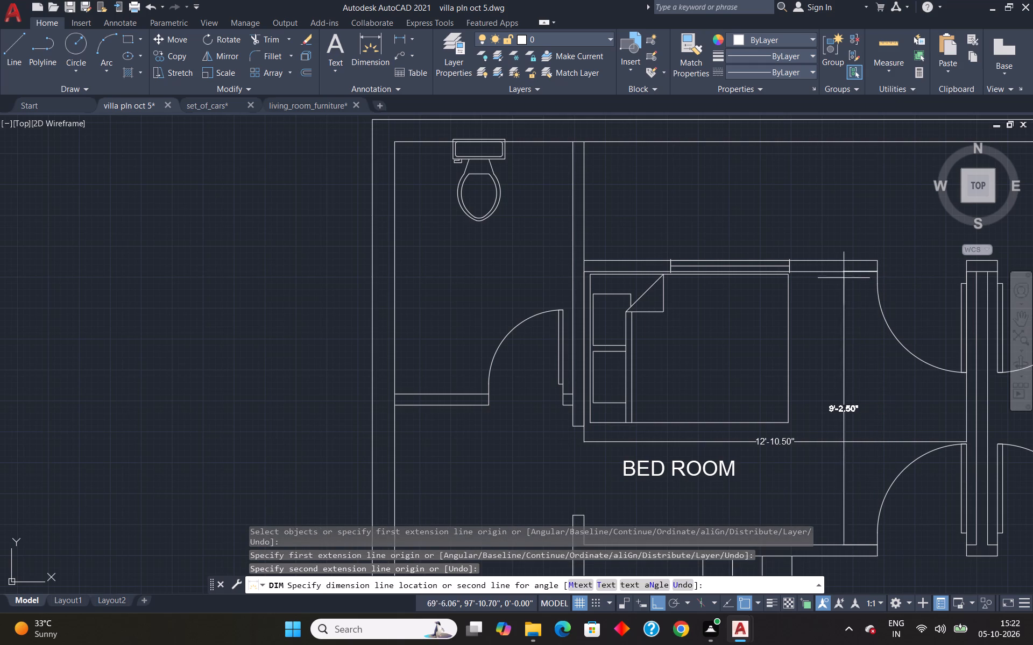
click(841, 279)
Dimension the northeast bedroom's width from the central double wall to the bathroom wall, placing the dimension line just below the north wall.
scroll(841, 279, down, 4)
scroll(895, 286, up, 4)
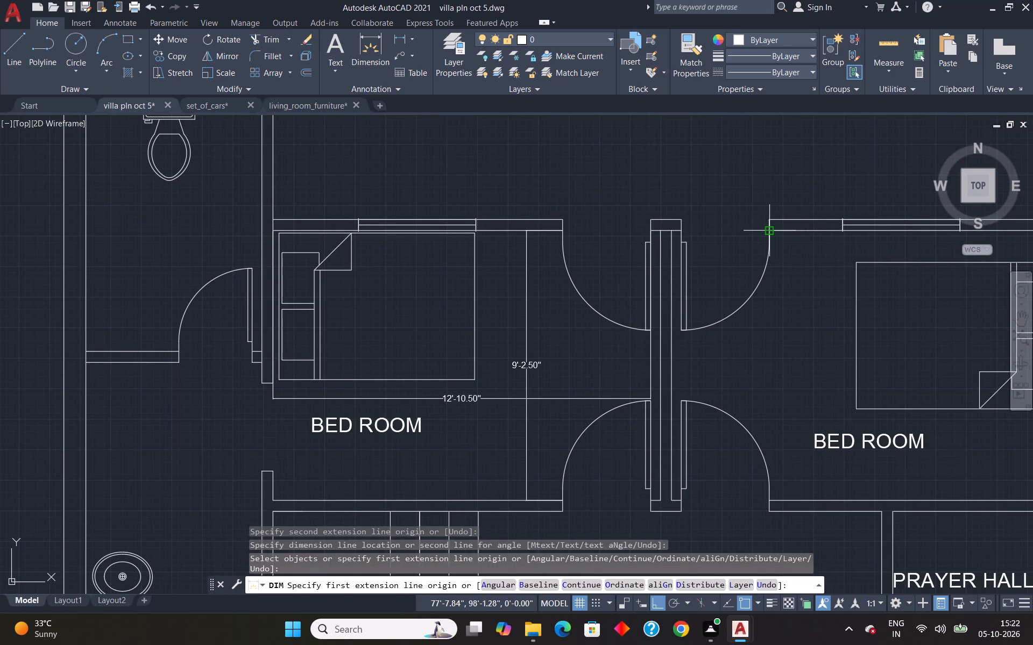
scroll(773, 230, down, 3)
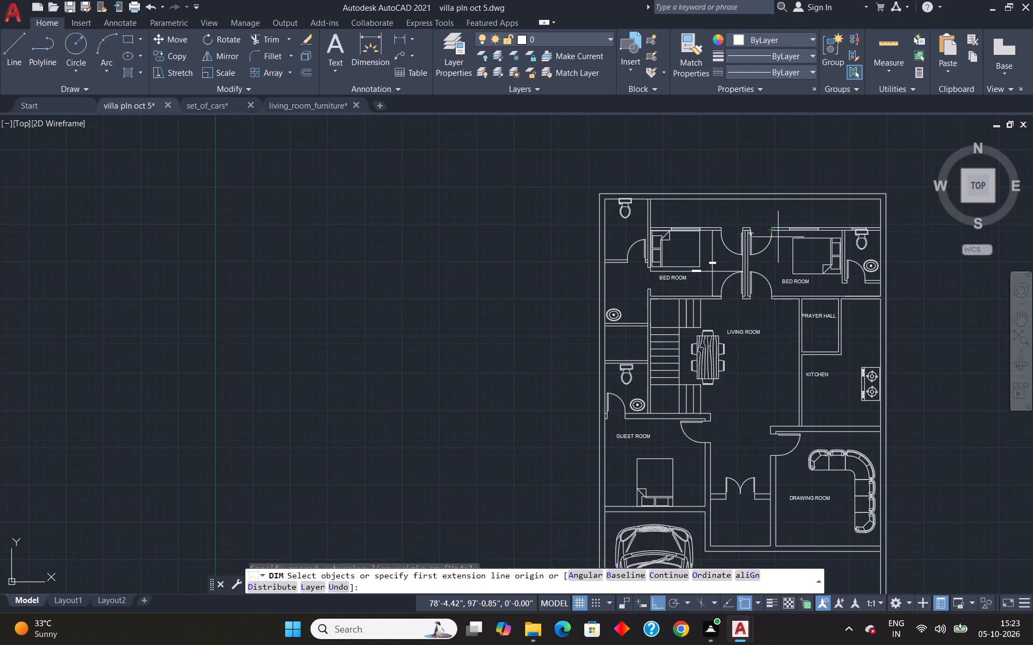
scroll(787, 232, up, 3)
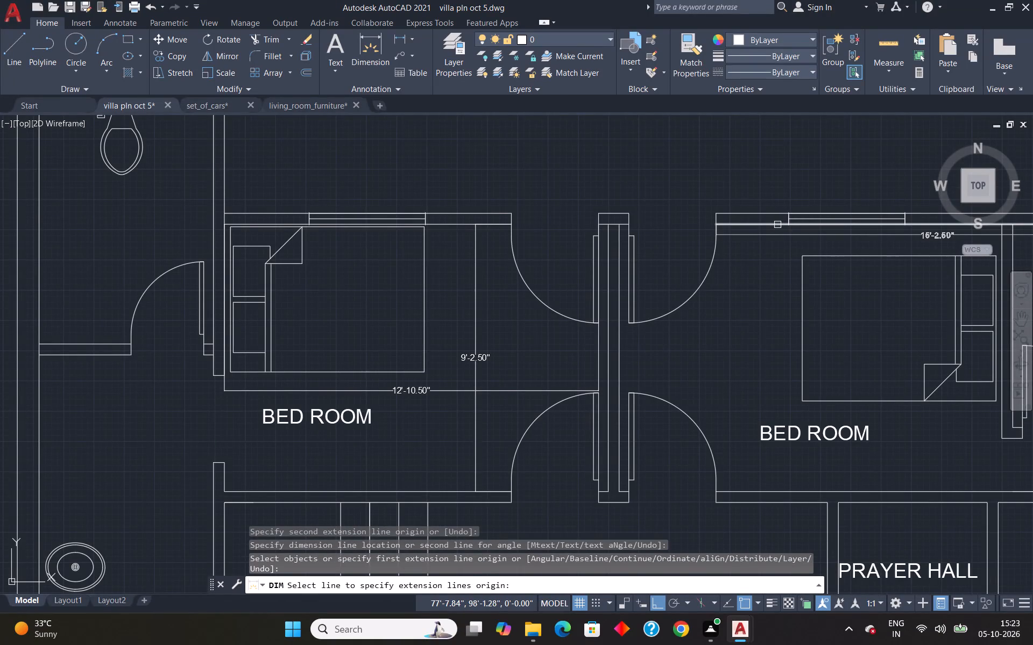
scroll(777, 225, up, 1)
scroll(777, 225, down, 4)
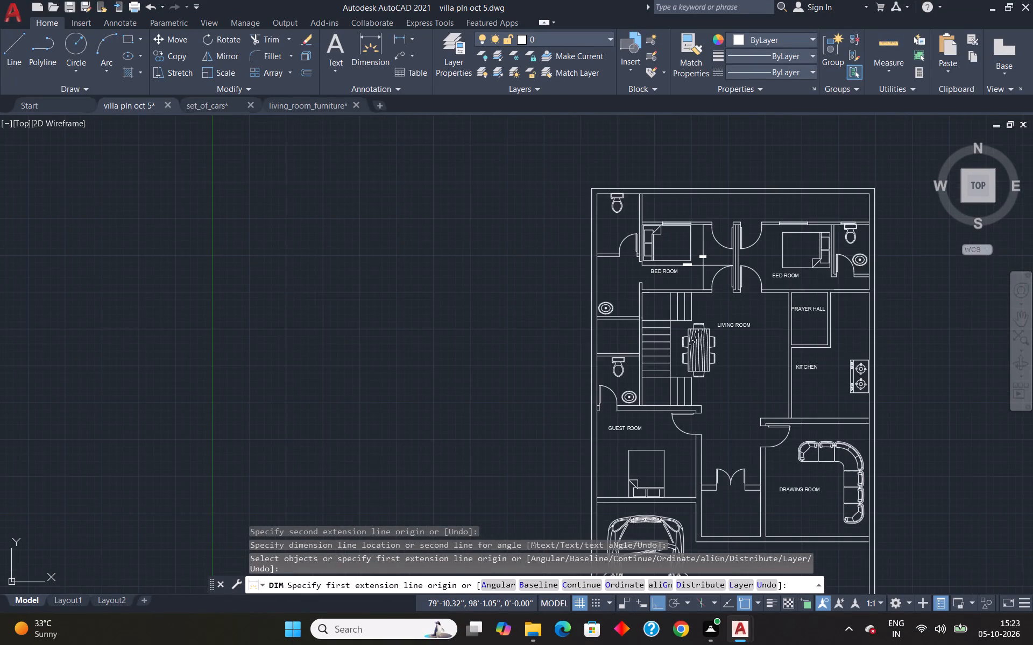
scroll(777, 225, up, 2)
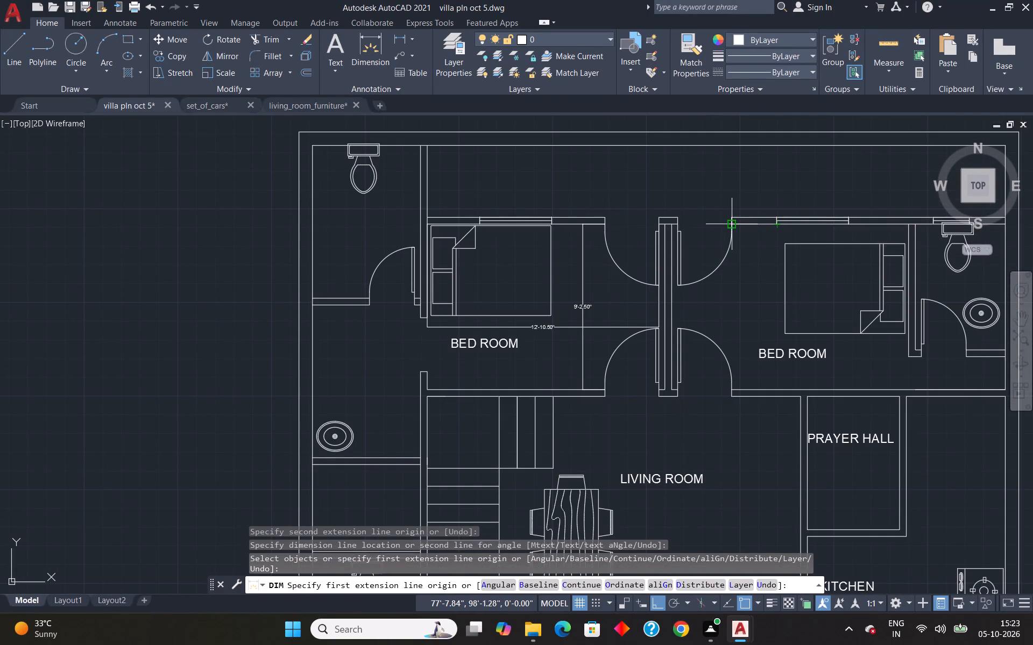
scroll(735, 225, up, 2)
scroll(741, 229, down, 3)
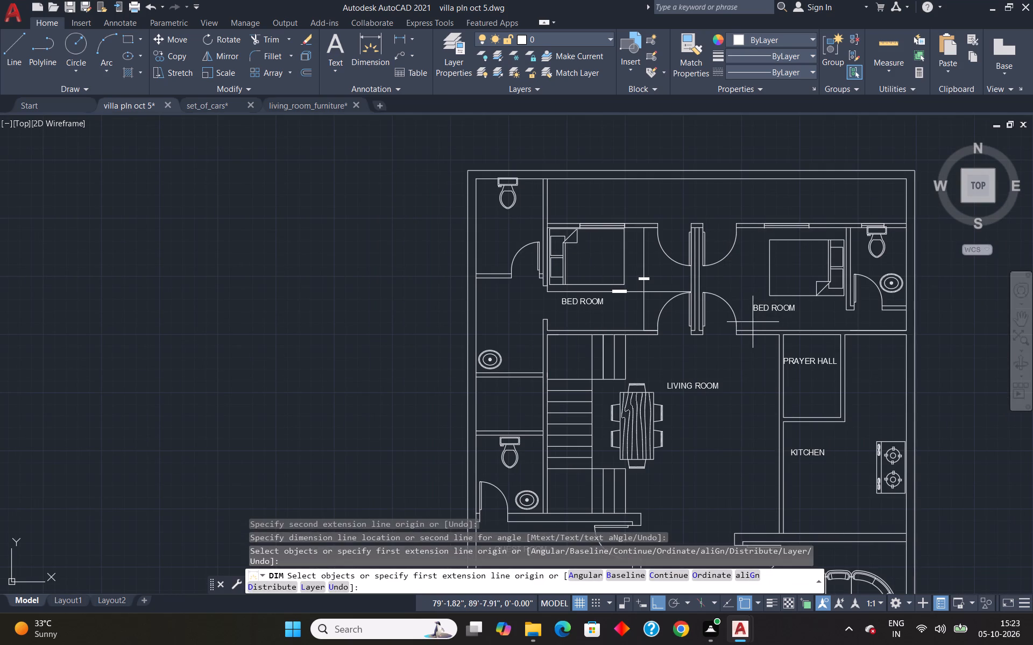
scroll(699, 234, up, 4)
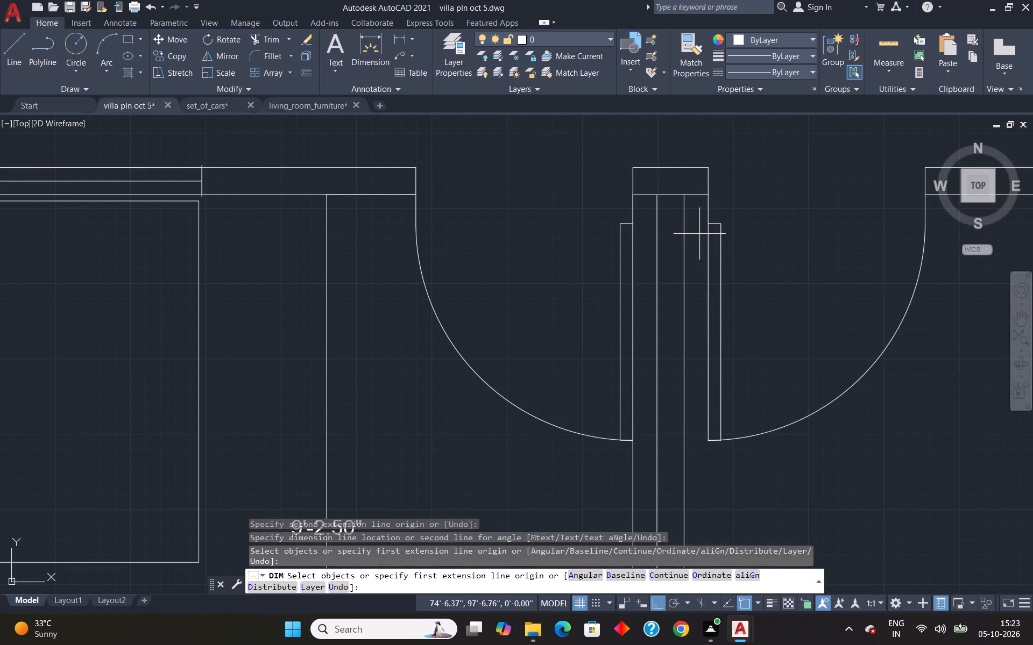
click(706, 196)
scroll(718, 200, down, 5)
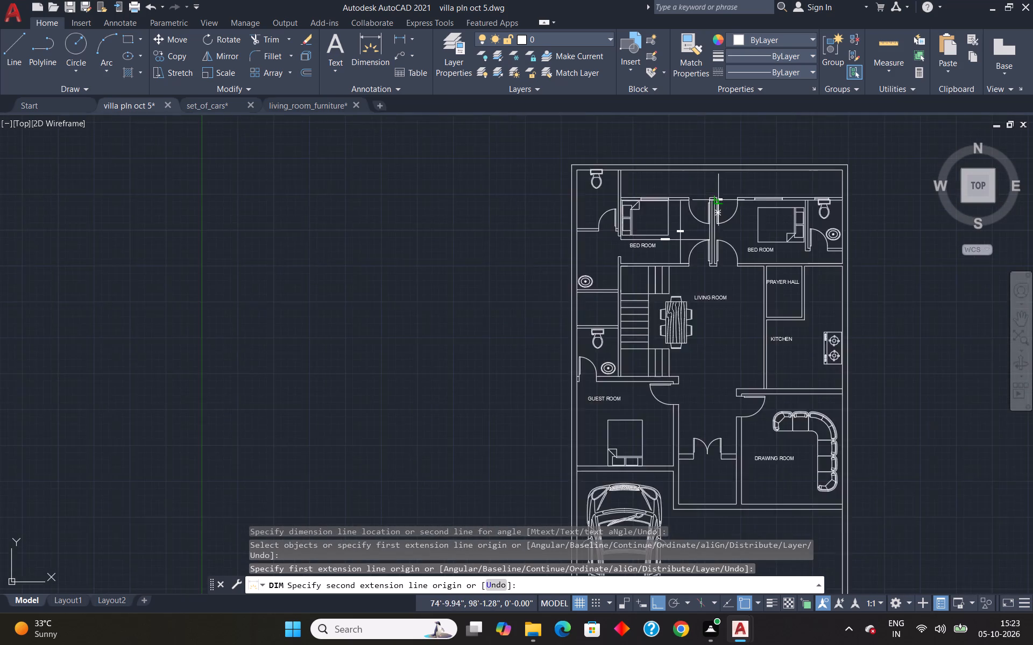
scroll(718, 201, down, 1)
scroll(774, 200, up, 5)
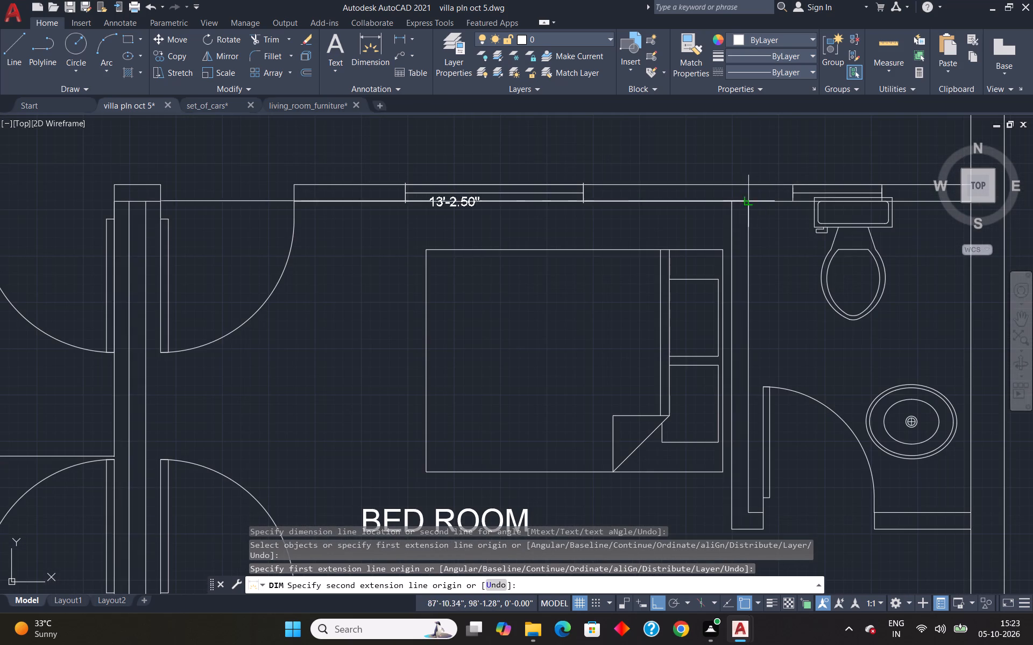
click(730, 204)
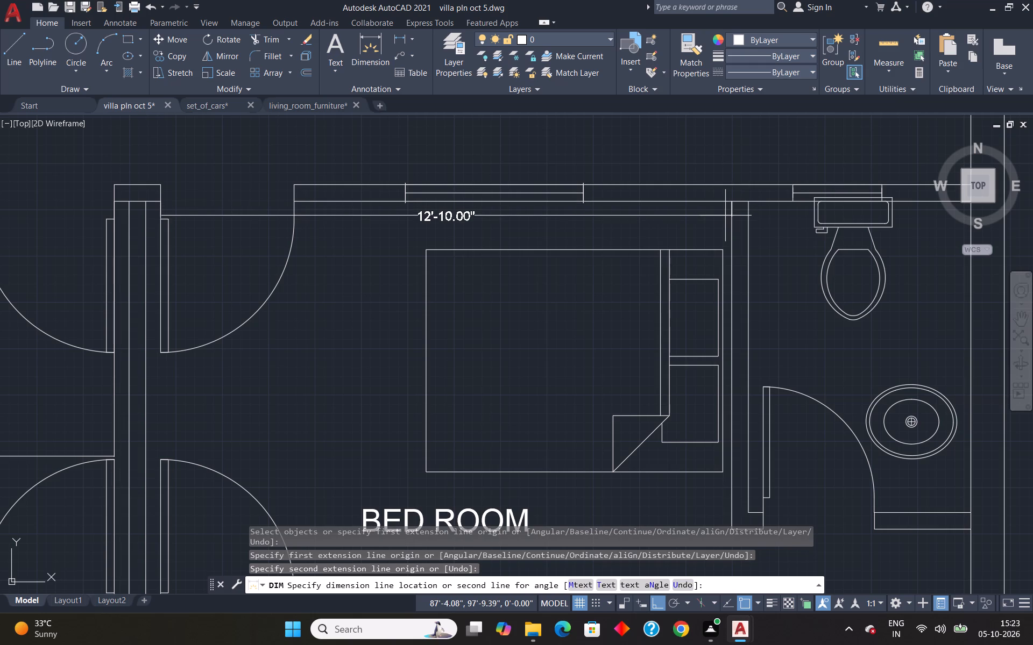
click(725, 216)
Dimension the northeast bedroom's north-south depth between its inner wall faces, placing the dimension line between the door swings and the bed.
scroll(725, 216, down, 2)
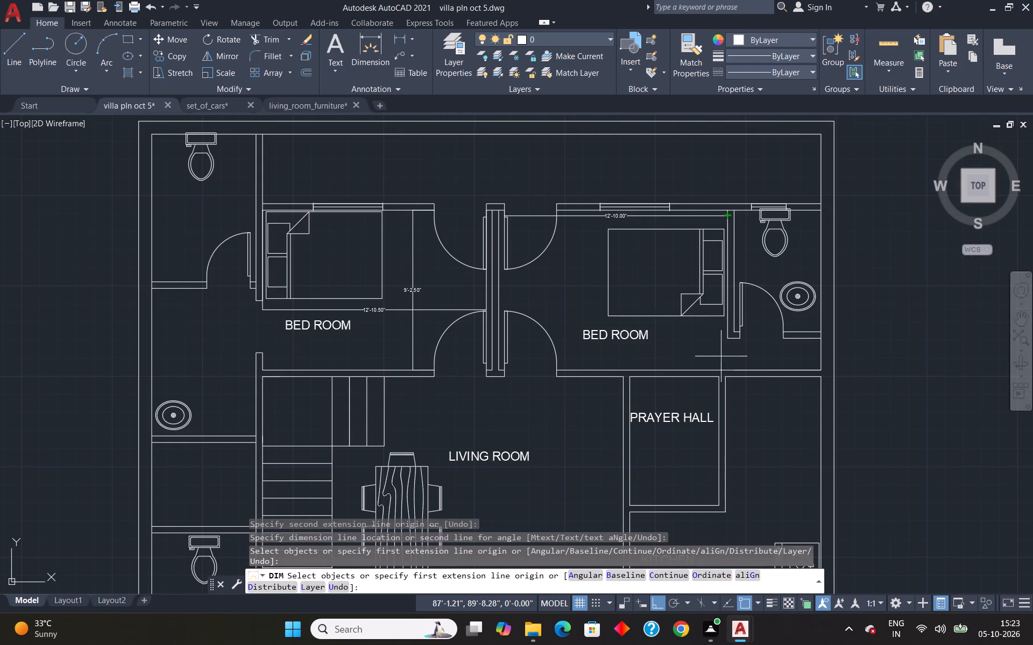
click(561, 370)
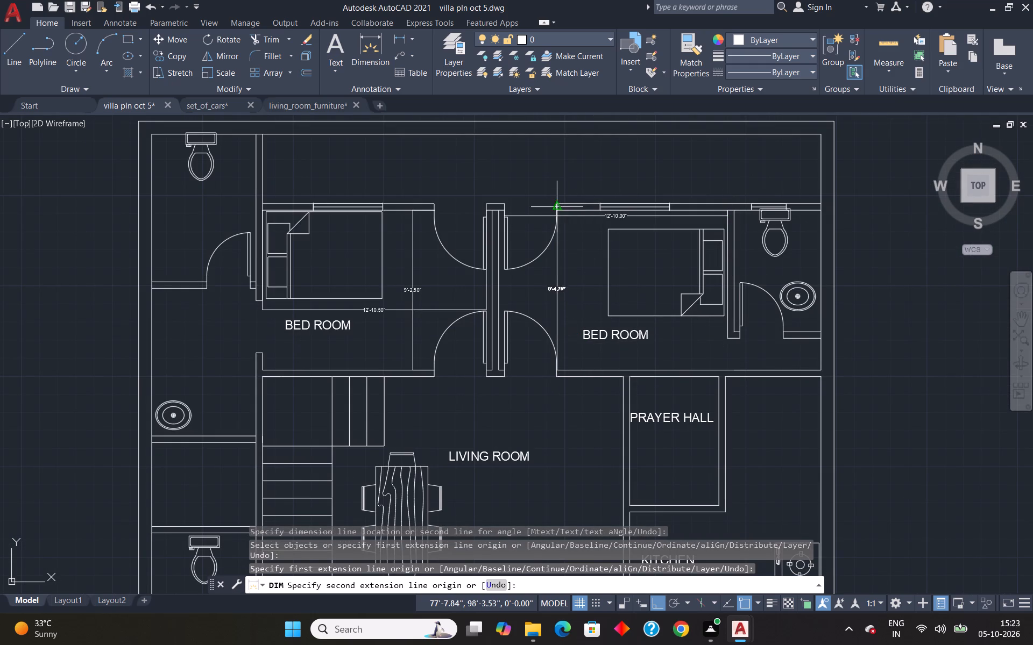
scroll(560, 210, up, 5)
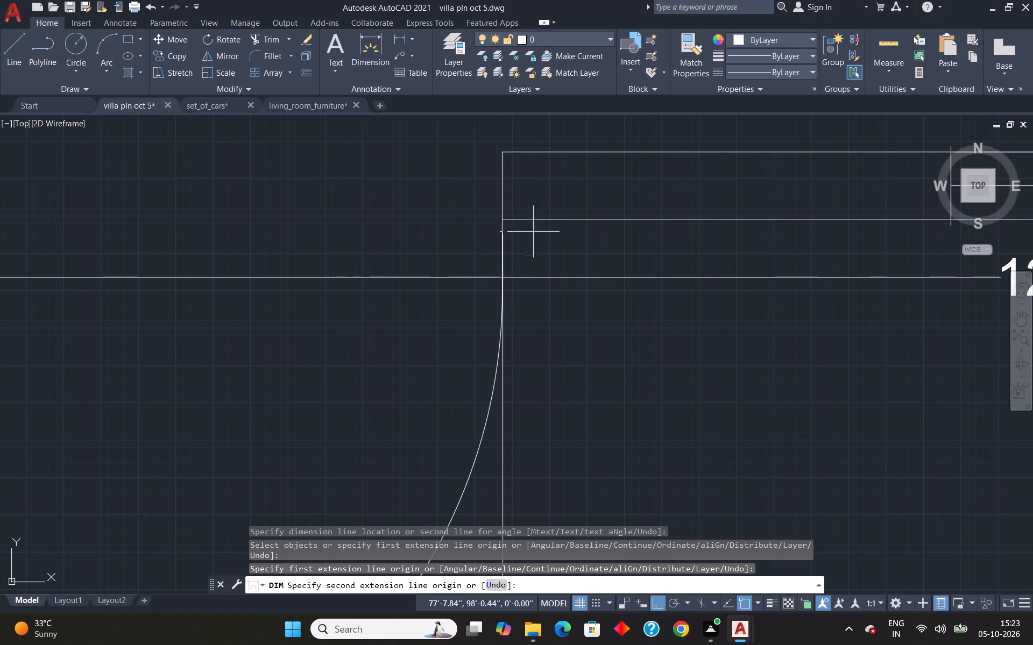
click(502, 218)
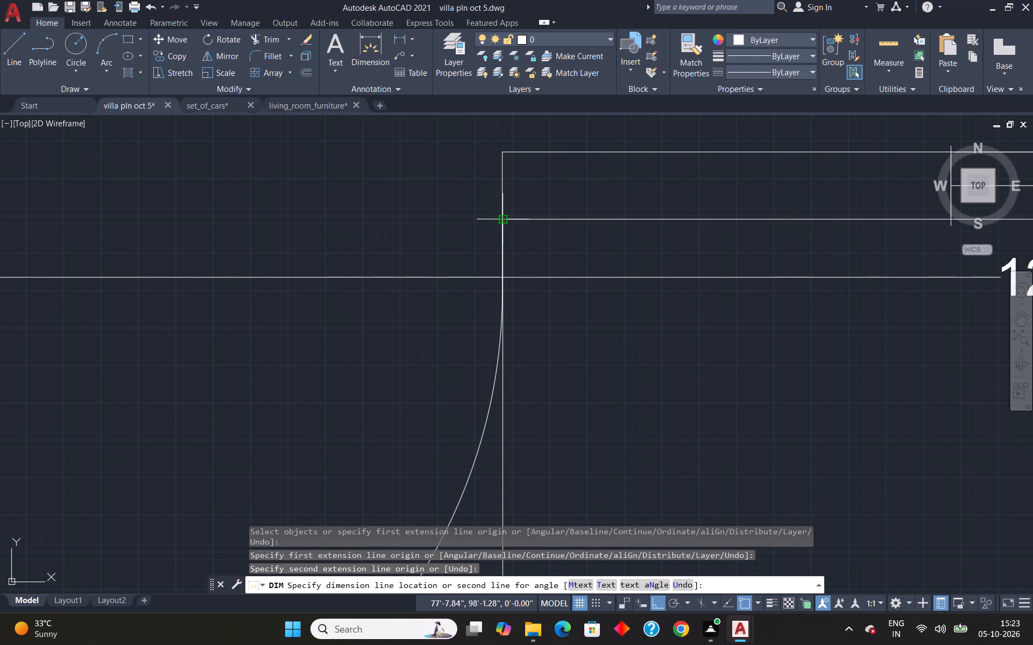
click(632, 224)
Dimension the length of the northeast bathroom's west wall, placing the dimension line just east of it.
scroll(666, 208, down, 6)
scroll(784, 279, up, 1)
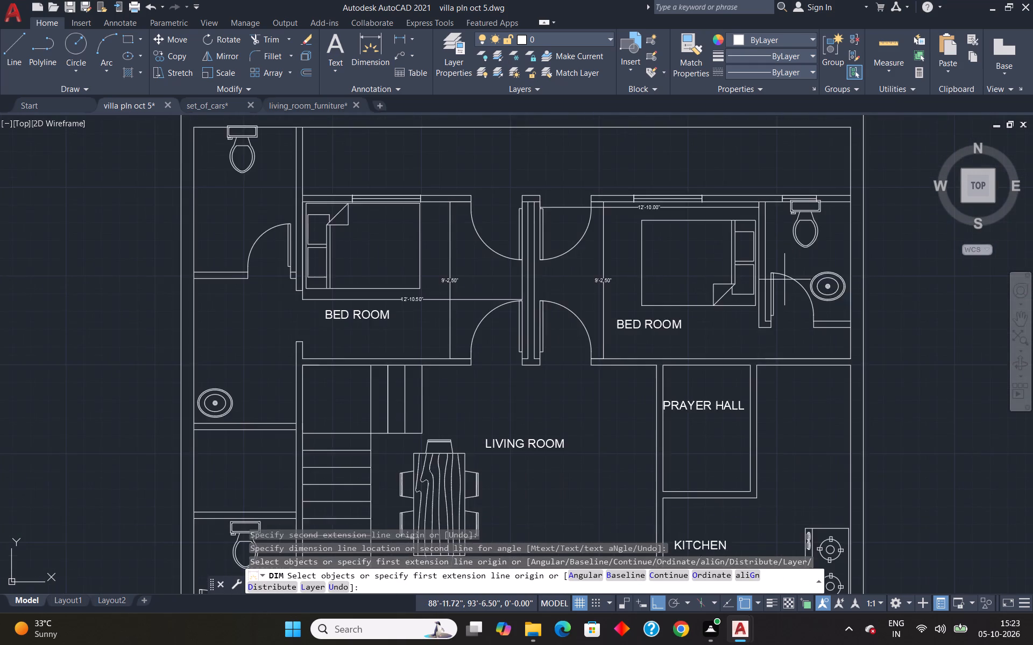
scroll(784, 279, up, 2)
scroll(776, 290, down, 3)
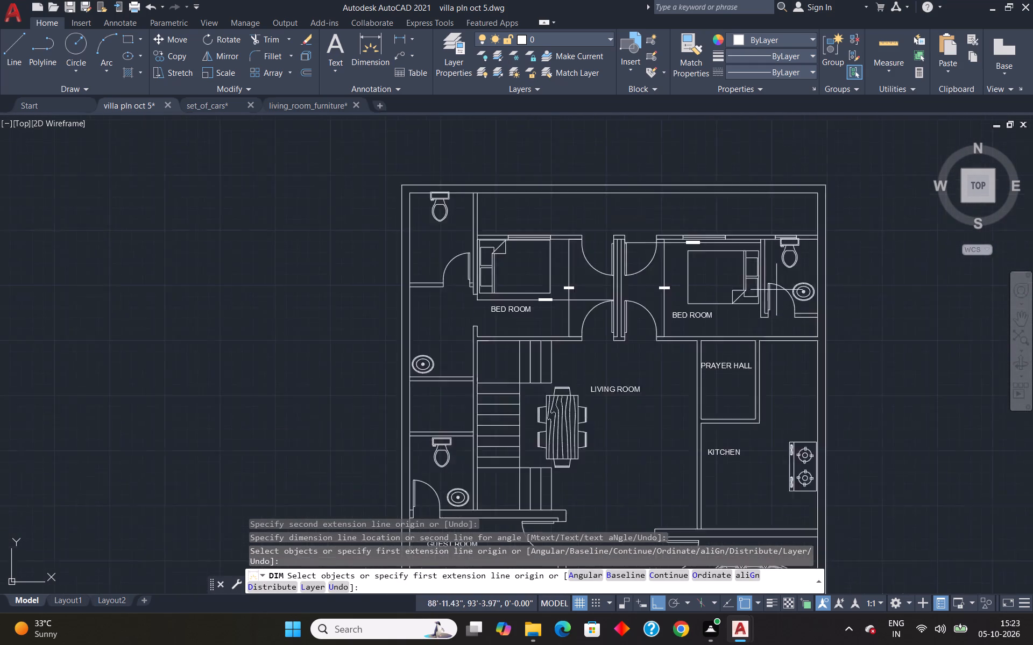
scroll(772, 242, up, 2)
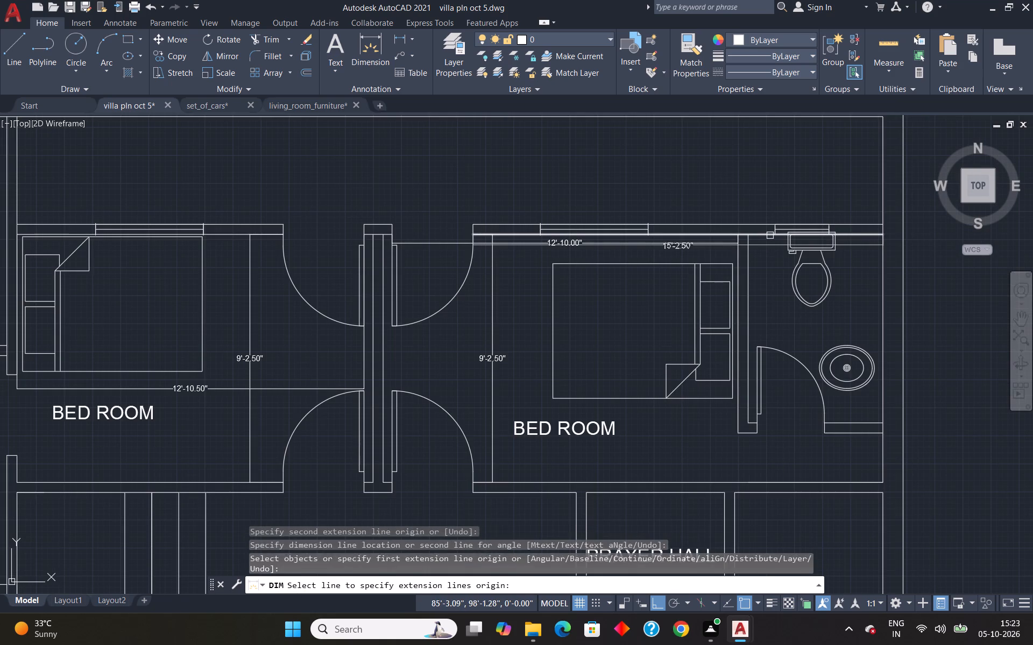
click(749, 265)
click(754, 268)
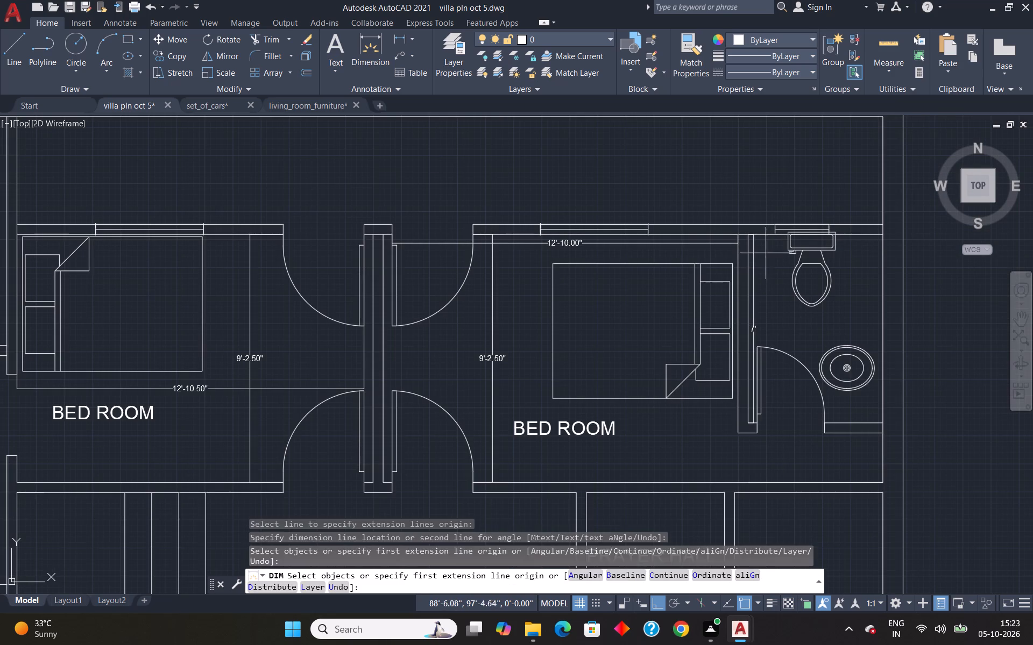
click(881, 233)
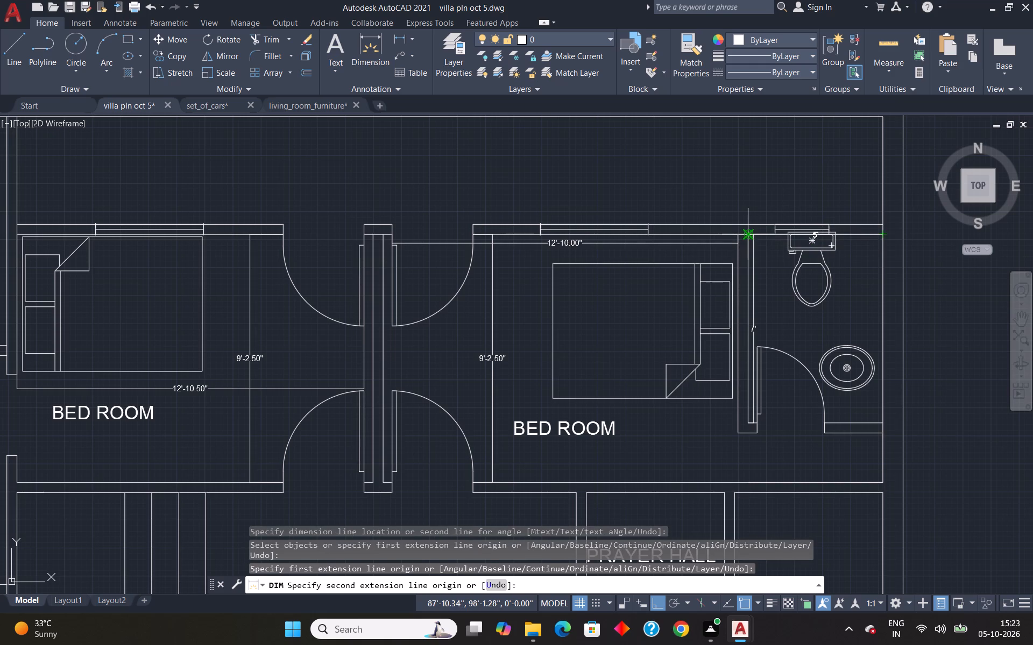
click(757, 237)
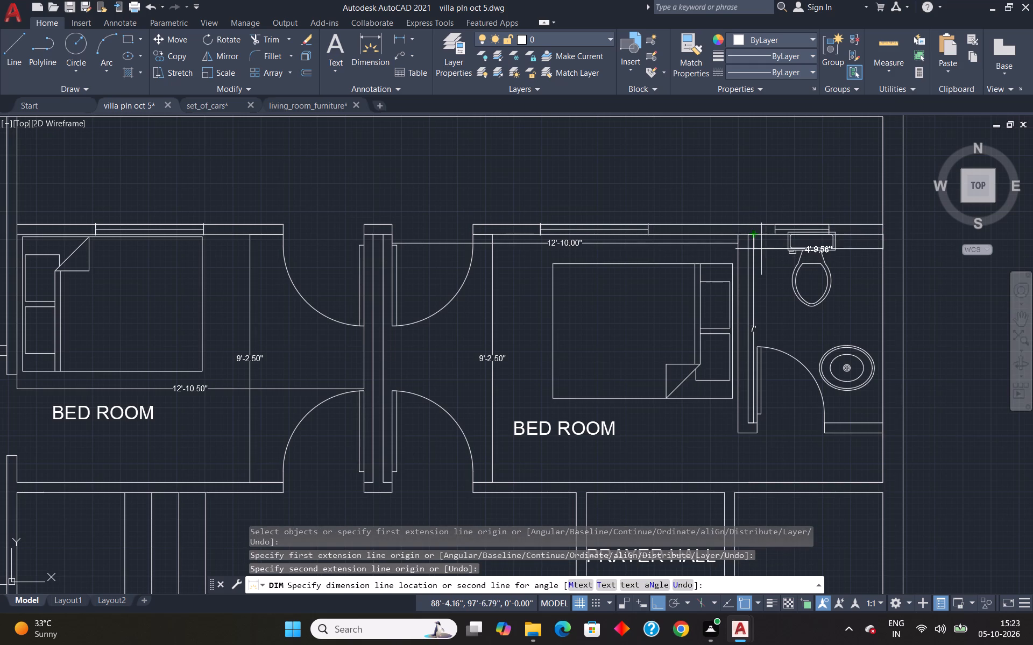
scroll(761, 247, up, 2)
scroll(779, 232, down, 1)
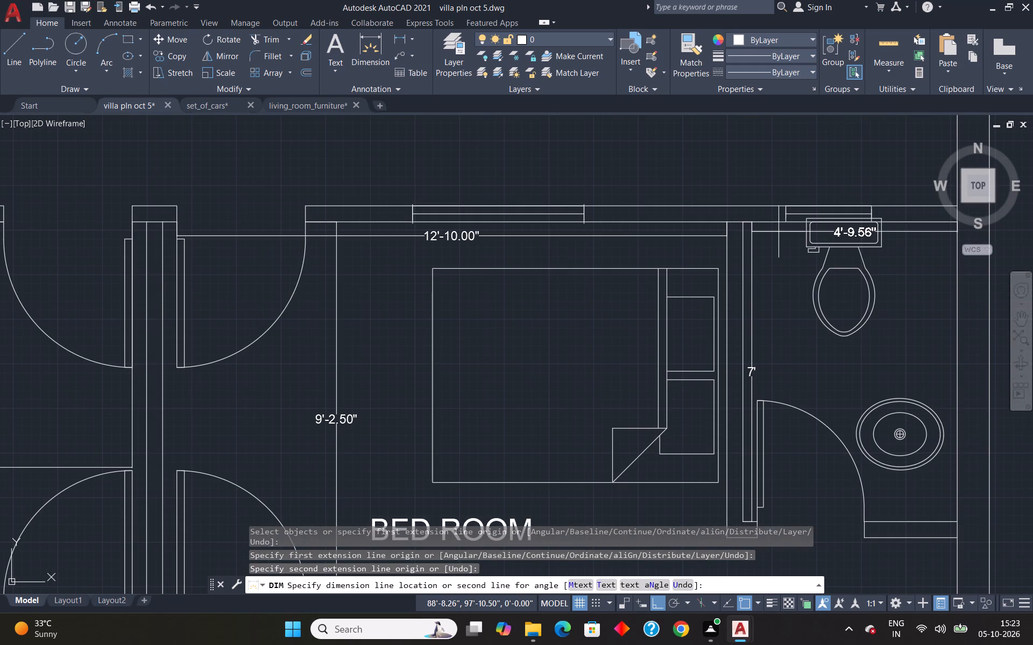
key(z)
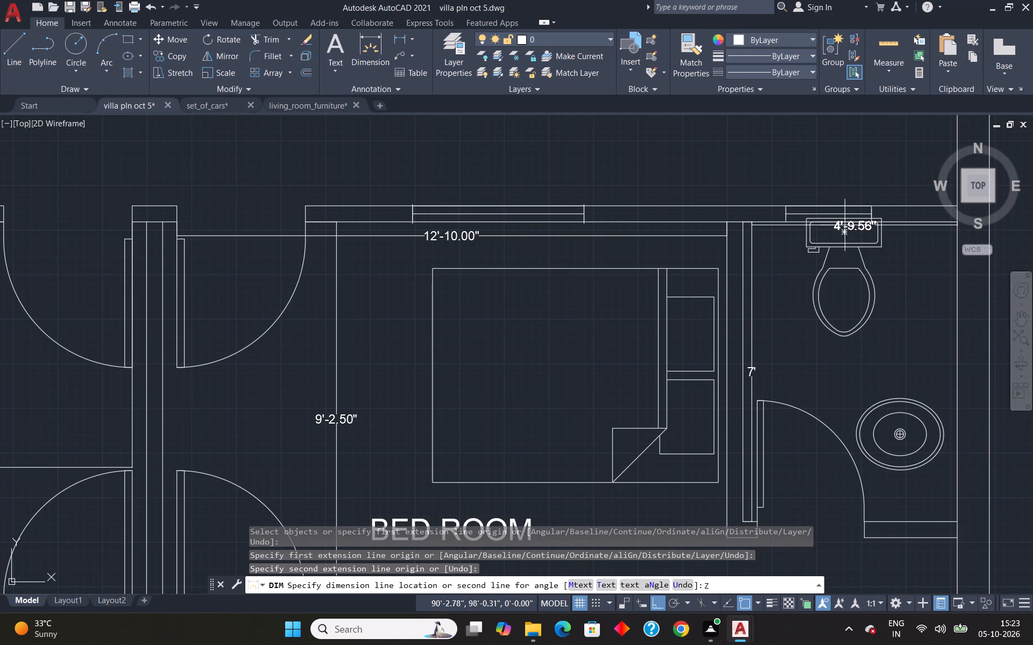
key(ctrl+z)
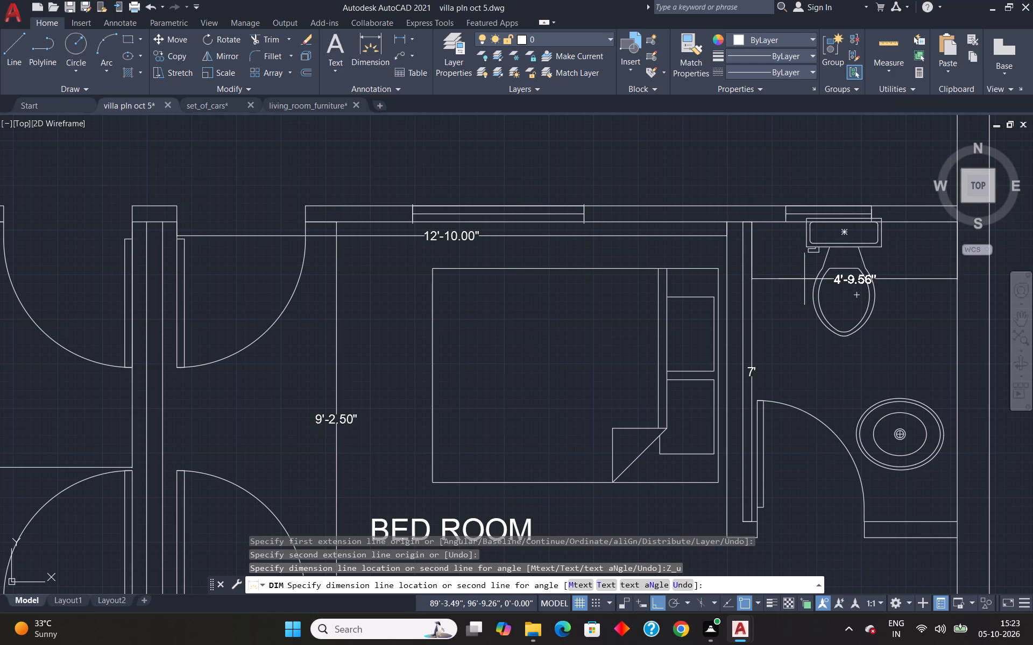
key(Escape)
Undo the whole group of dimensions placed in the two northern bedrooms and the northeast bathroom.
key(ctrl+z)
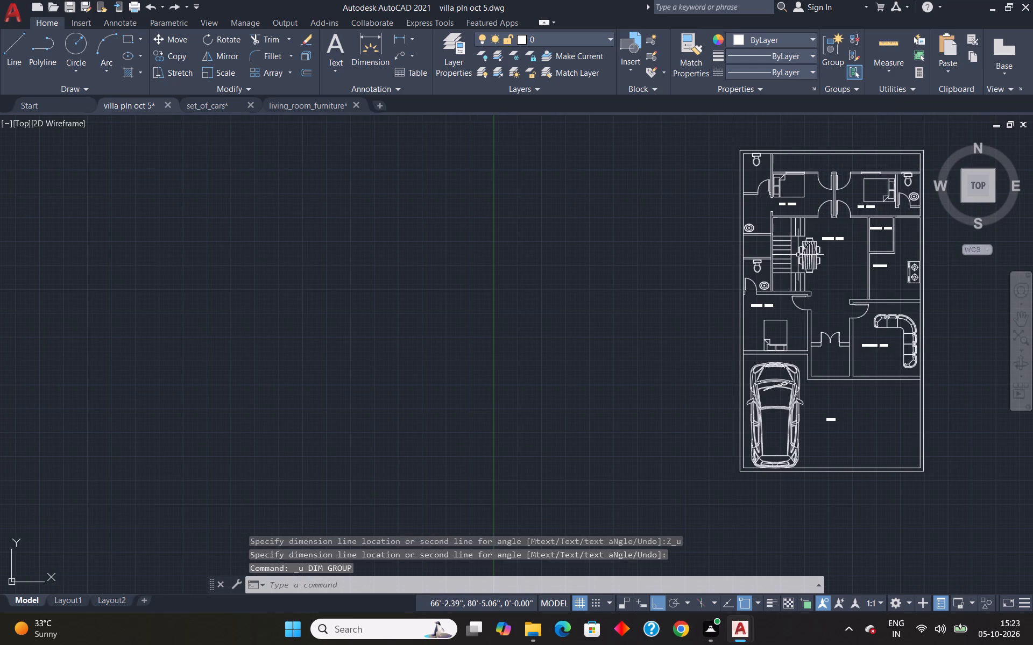
Dimension the northeast bathroom's width between its east and west walls, placing the dimension line just south of the toilet.
scroll(910, 180, up, 4)
scroll(957, 182, up, 1)
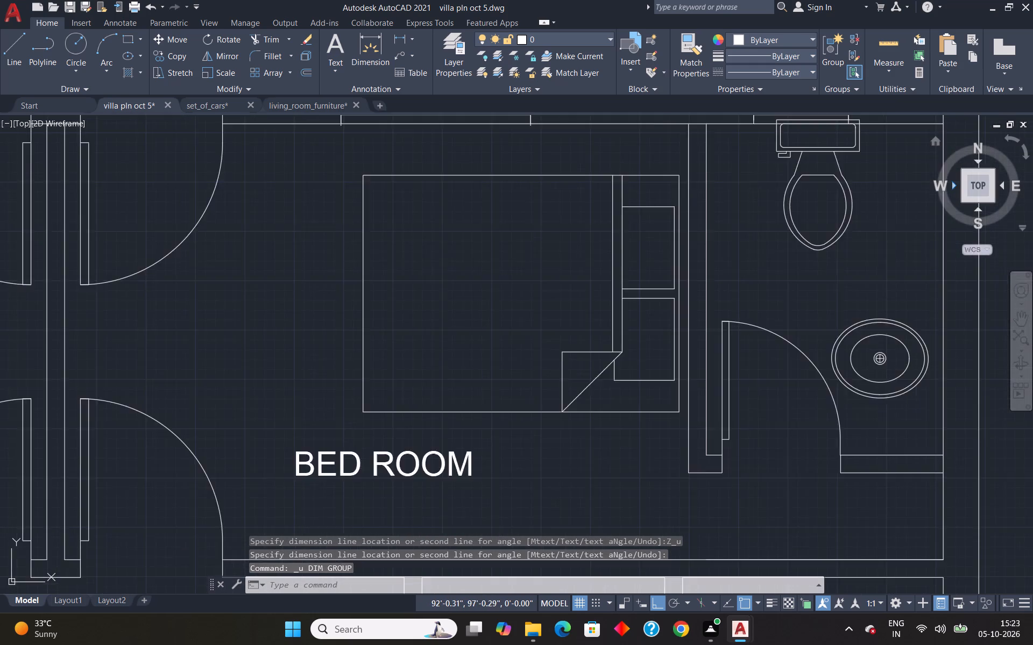
scroll(957, 182, up, 2)
scroll(917, 188, down, 3)
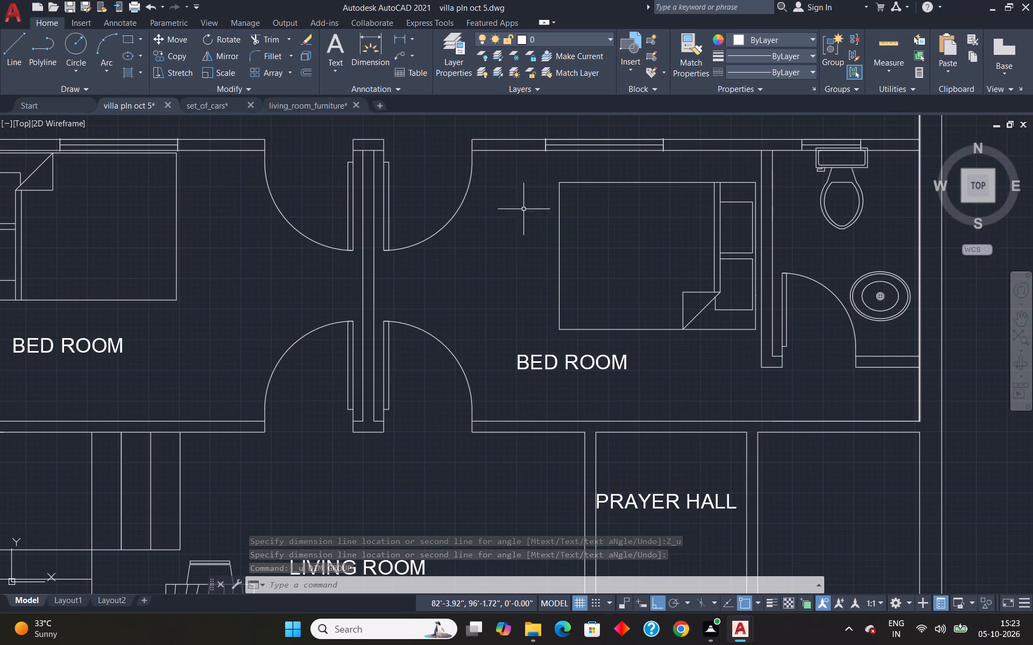
click(377, 51)
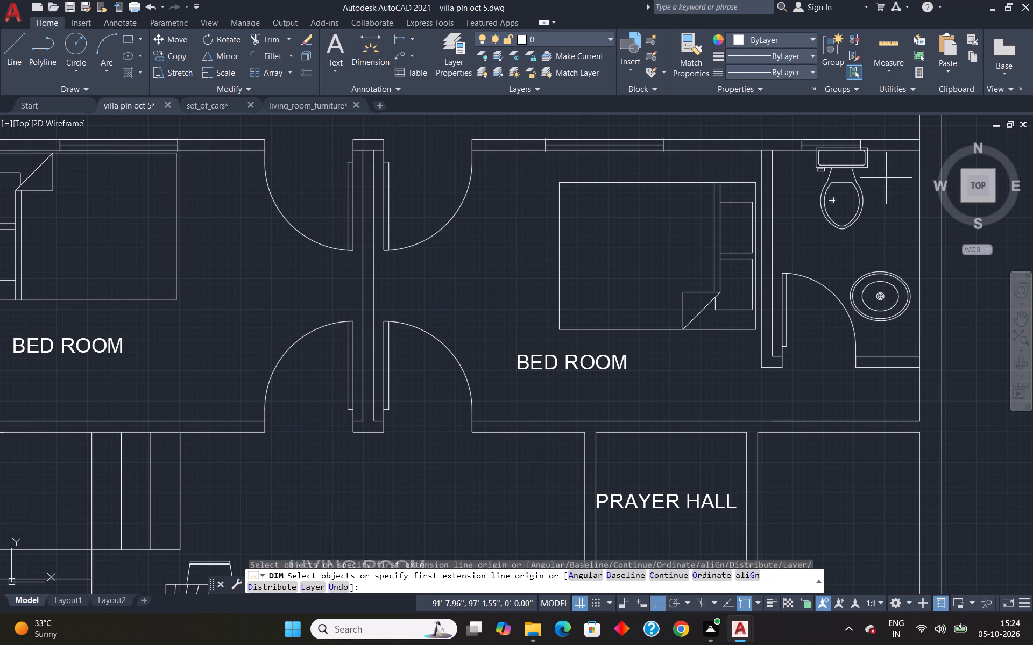
click(920, 151)
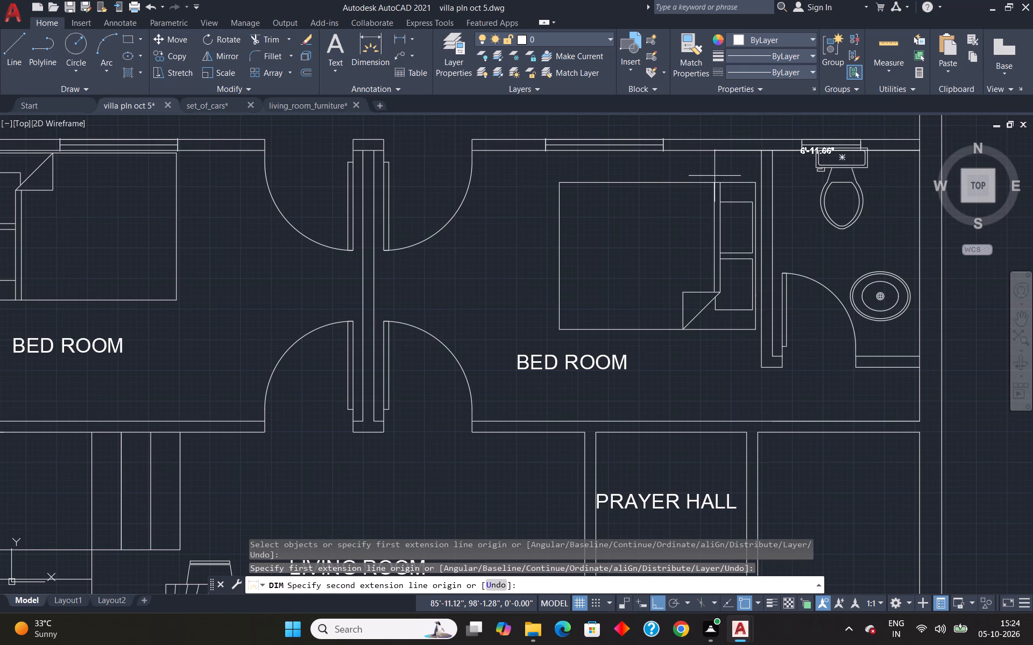
click(770, 152)
click(786, 235)
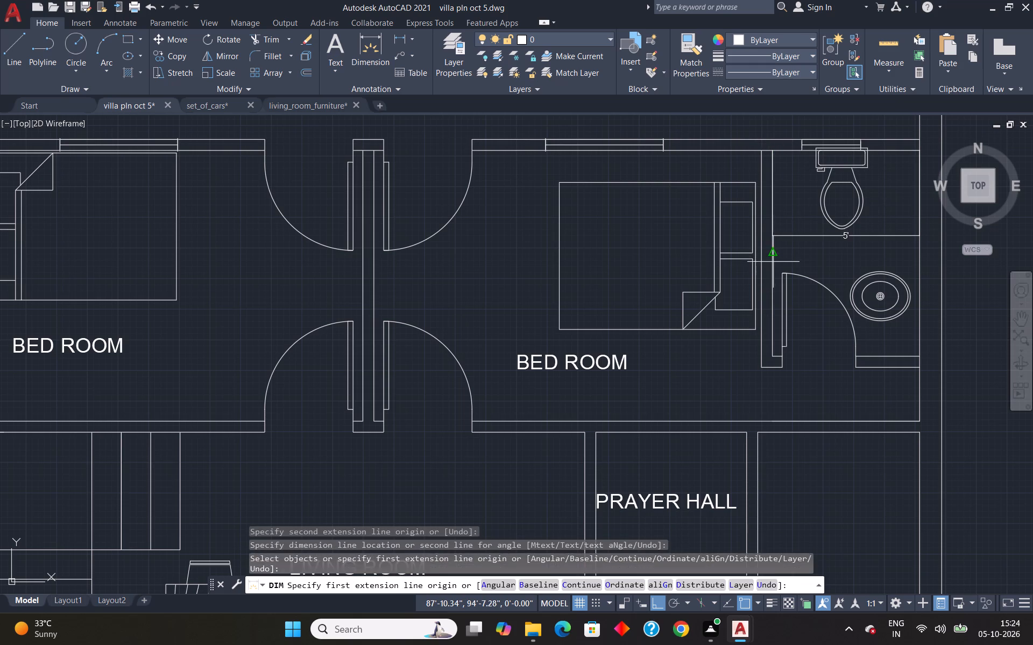
Dimension the length of the northeast bathroom's west wall, placing the dimension line just inside the bathroom.
scroll(773, 262, up, 3)
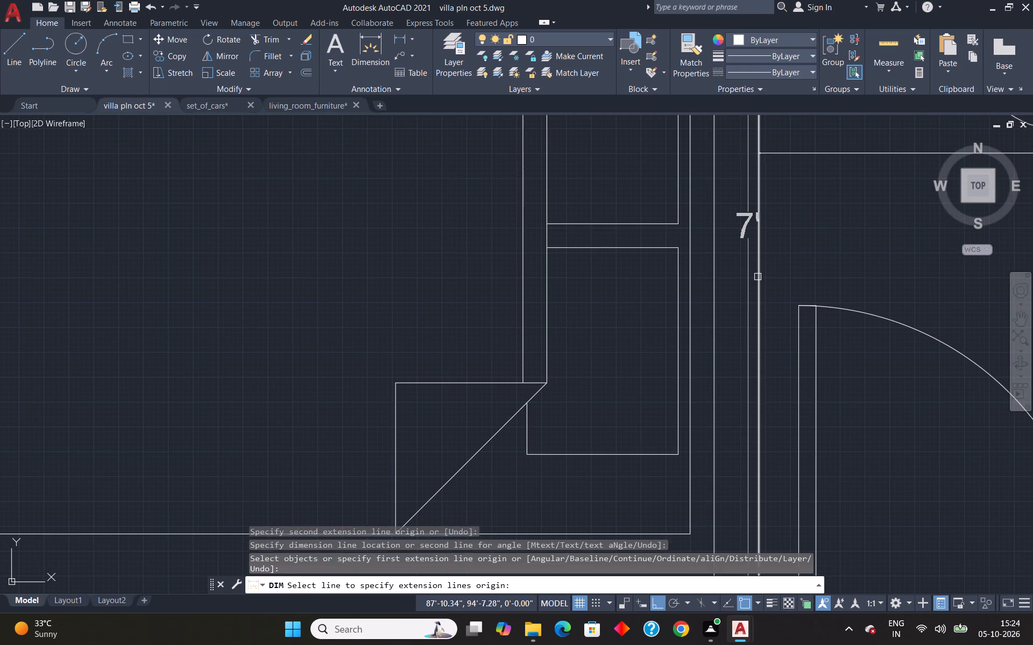
click(758, 277)
click(786, 275)
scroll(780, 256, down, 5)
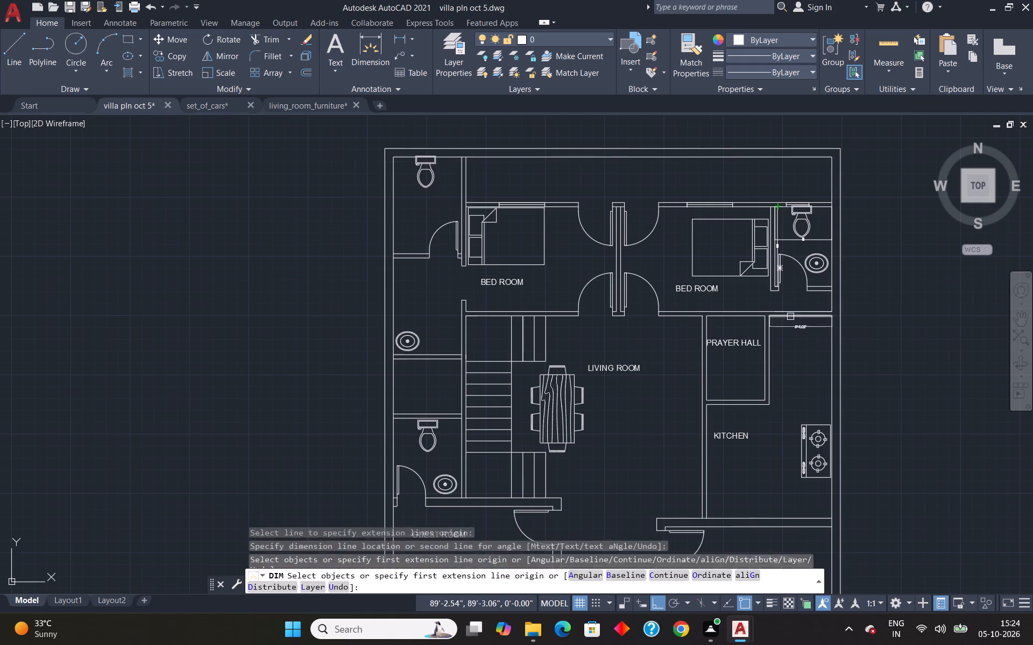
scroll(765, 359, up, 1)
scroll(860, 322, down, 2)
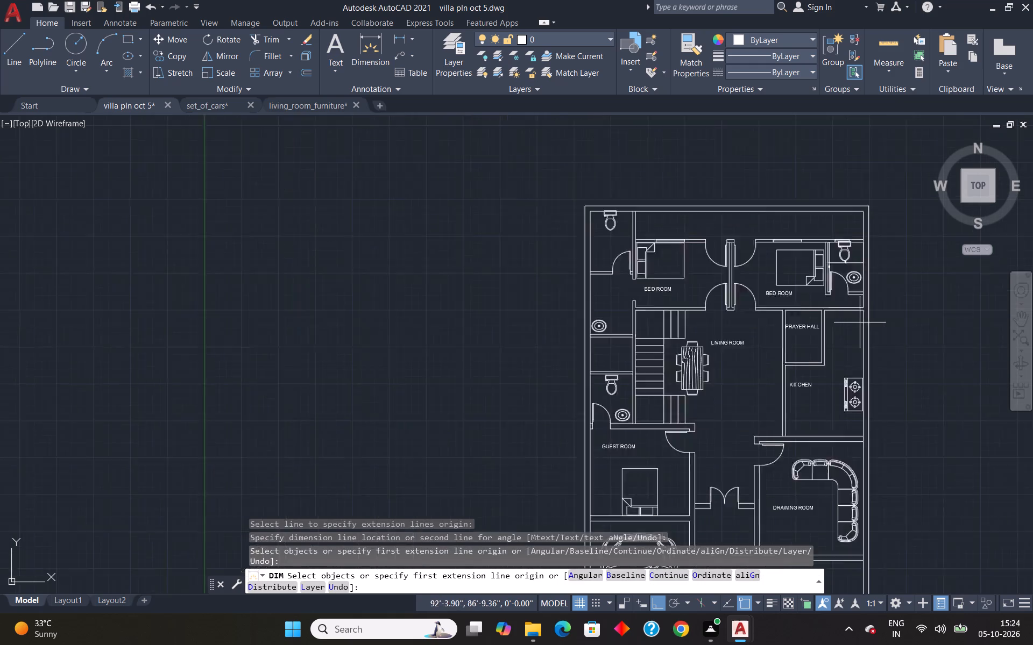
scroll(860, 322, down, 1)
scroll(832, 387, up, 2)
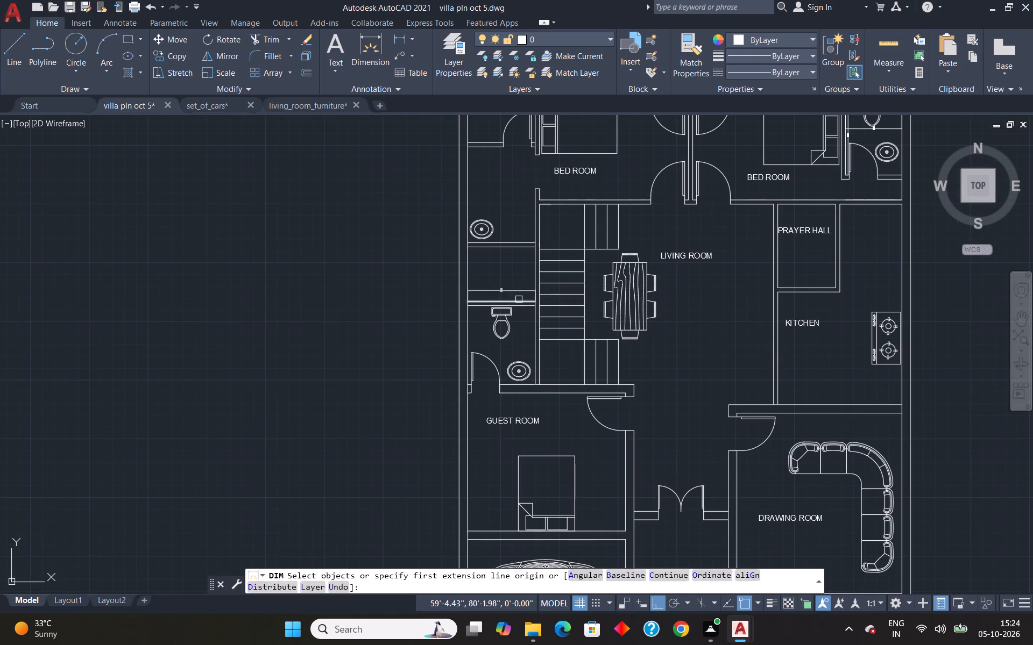
Dimension the length of the guest room's west wall, placing the dimension line just inside the room.
scroll(498, 320, down, 1)
scroll(498, 434, up, 2)
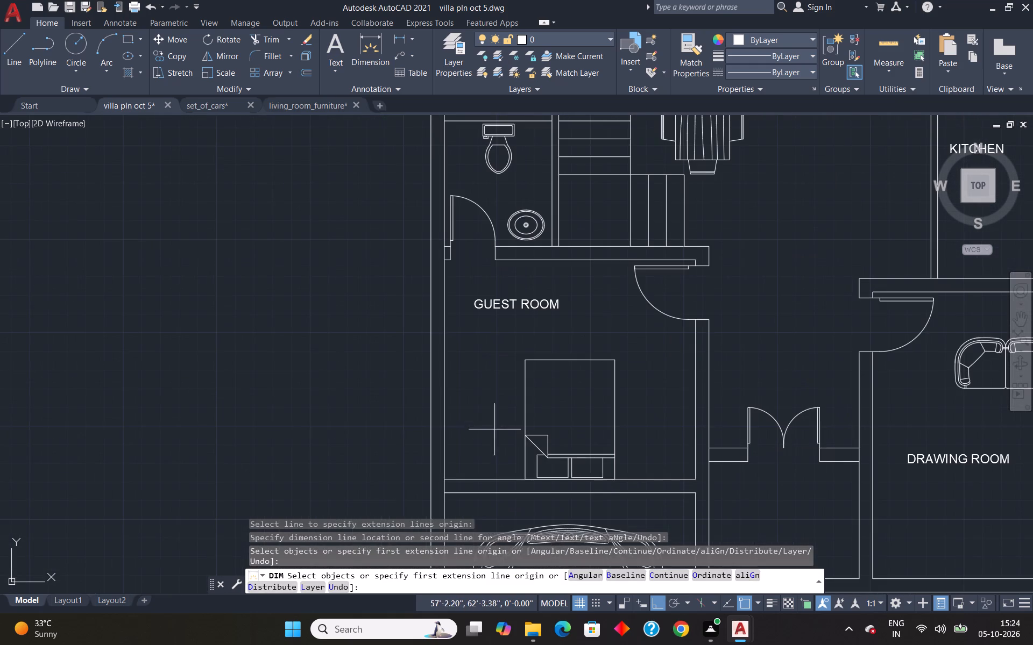
click(444, 262)
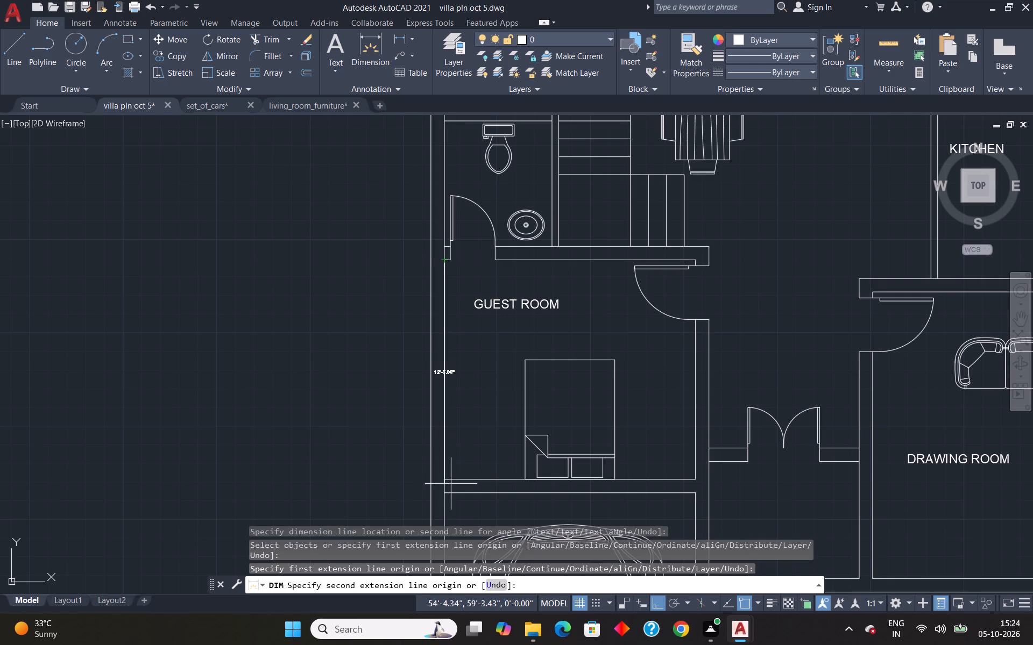
click(443, 477)
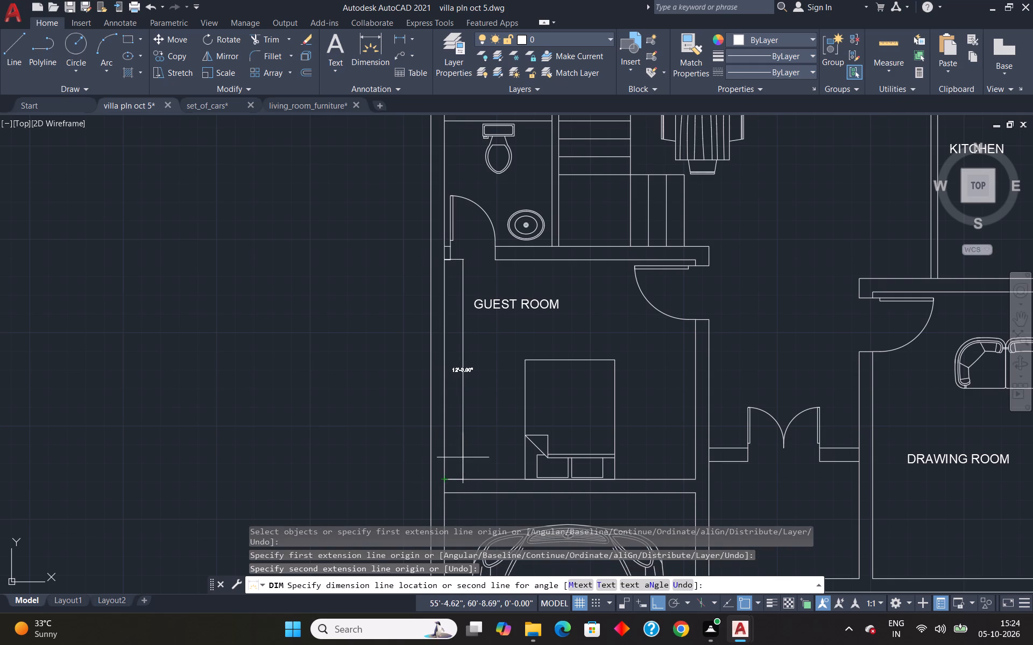
drag(462, 448, 462, 439)
Dimension the guest room's width along its south wall, placing the dimension line across the room between the bed and the room label.
click(441, 479)
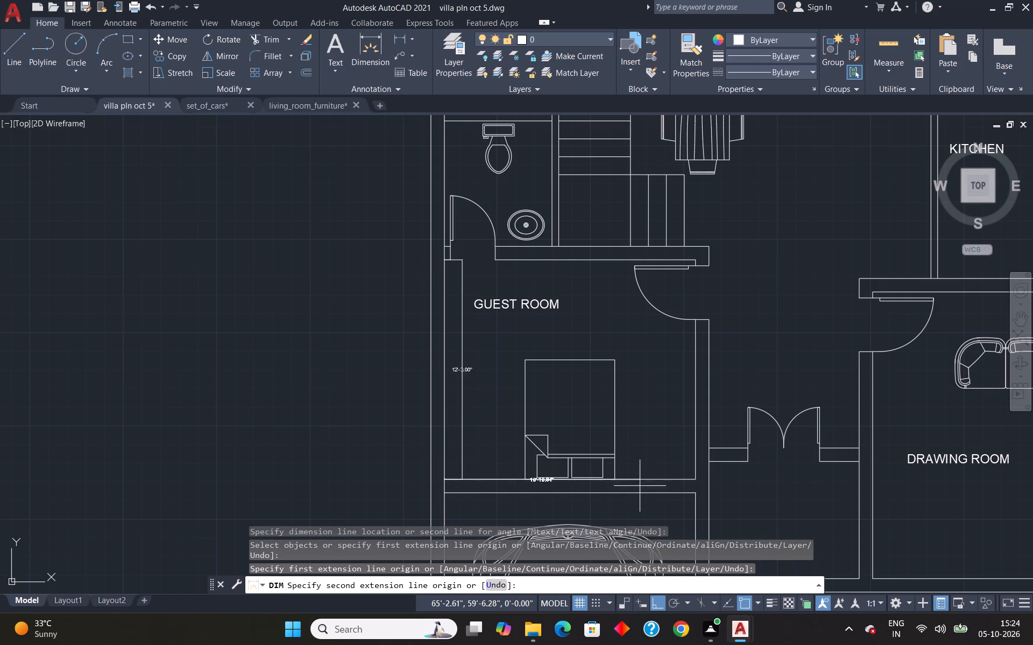
click(694, 478)
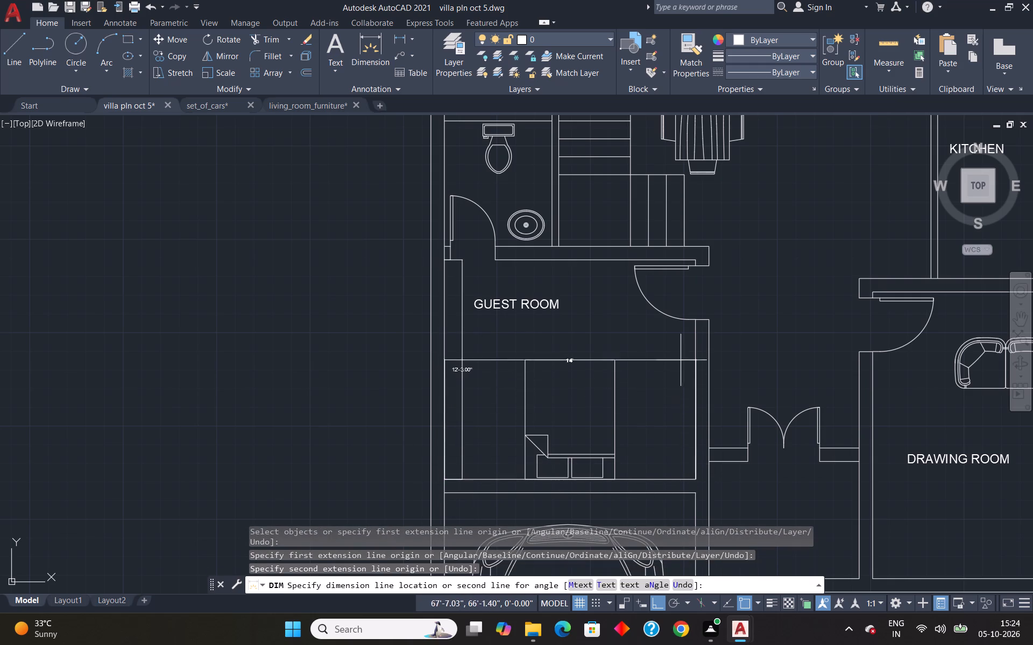
click(681, 339)
Dimension the drawing room's east wall between its inner corners, placing the dimension line just inside the wall.
scroll(678, 317, down, 3)
scroll(753, 327, up, 2)
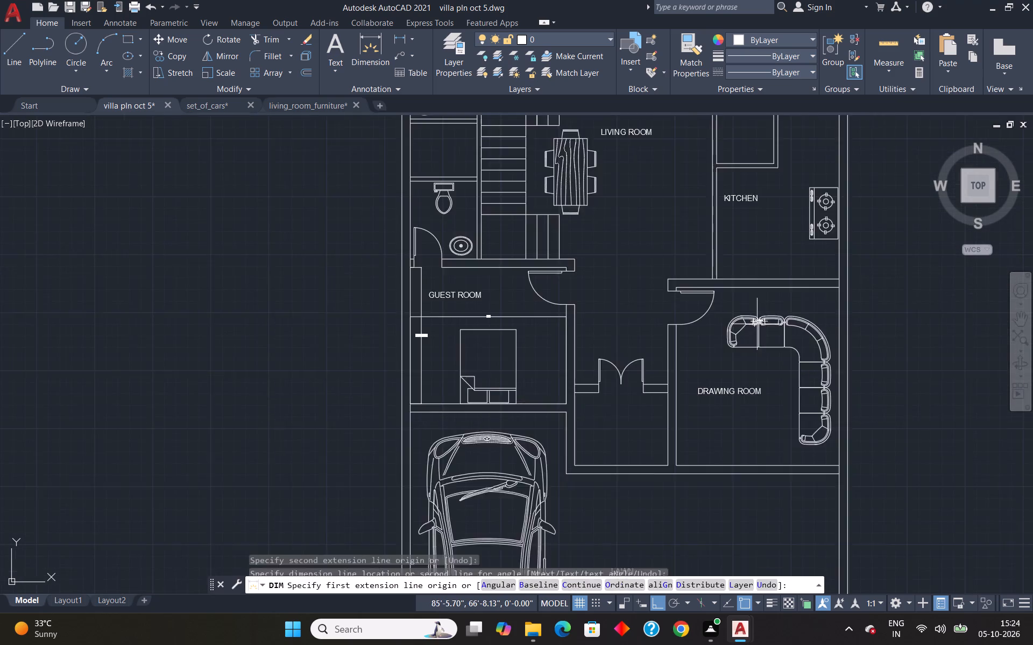
scroll(757, 324, up, 2)
scroll(841, 284, down, 3)
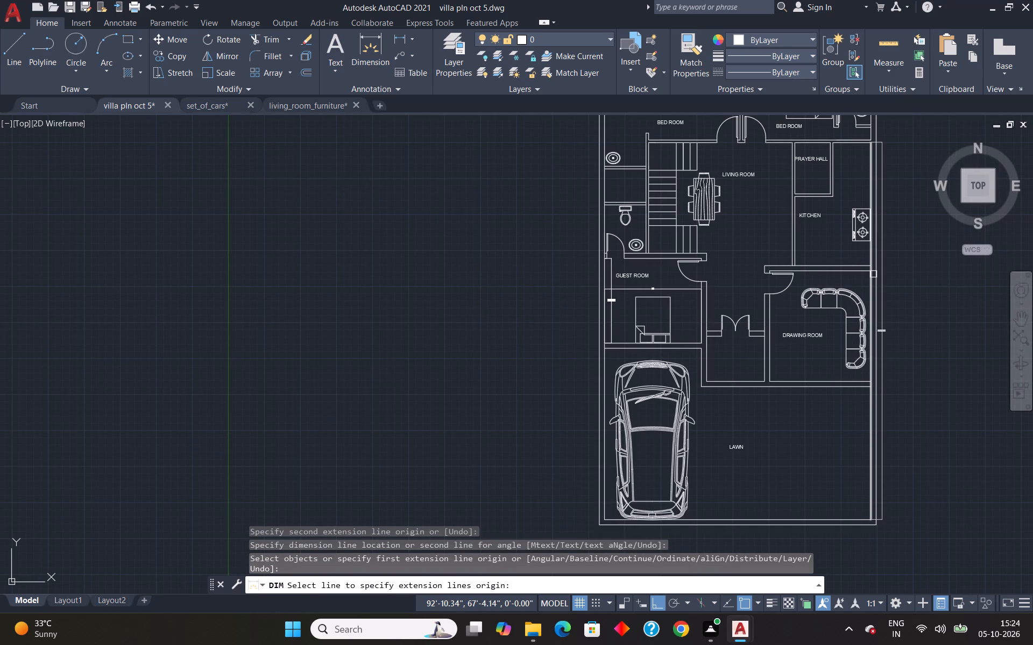
scroll(873, 273, up, 4)
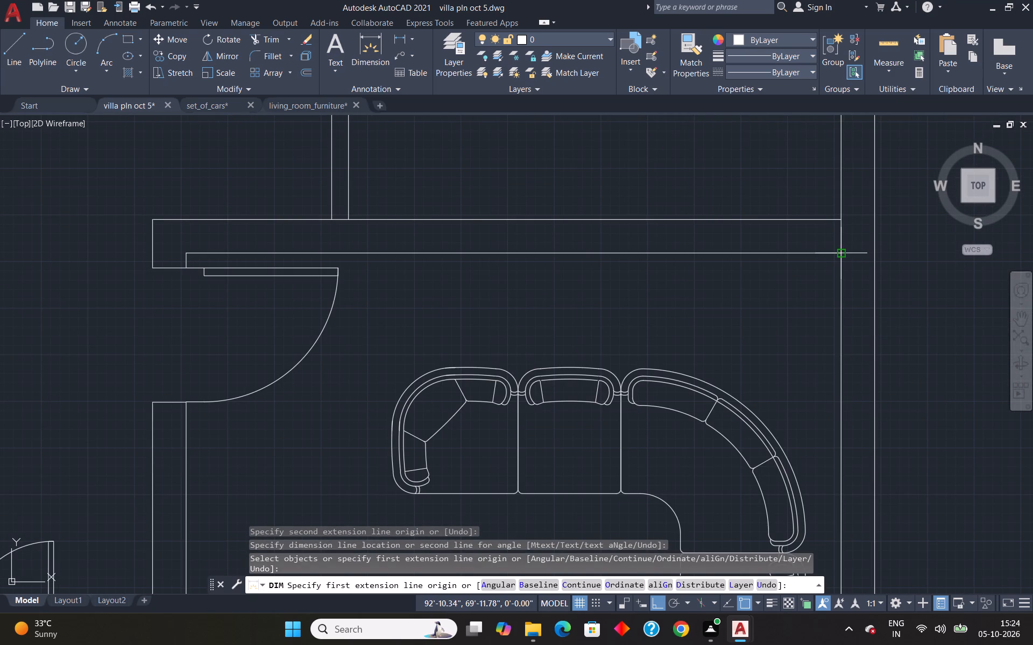
click(841, 254)
scroll(842, 252, down, 6)
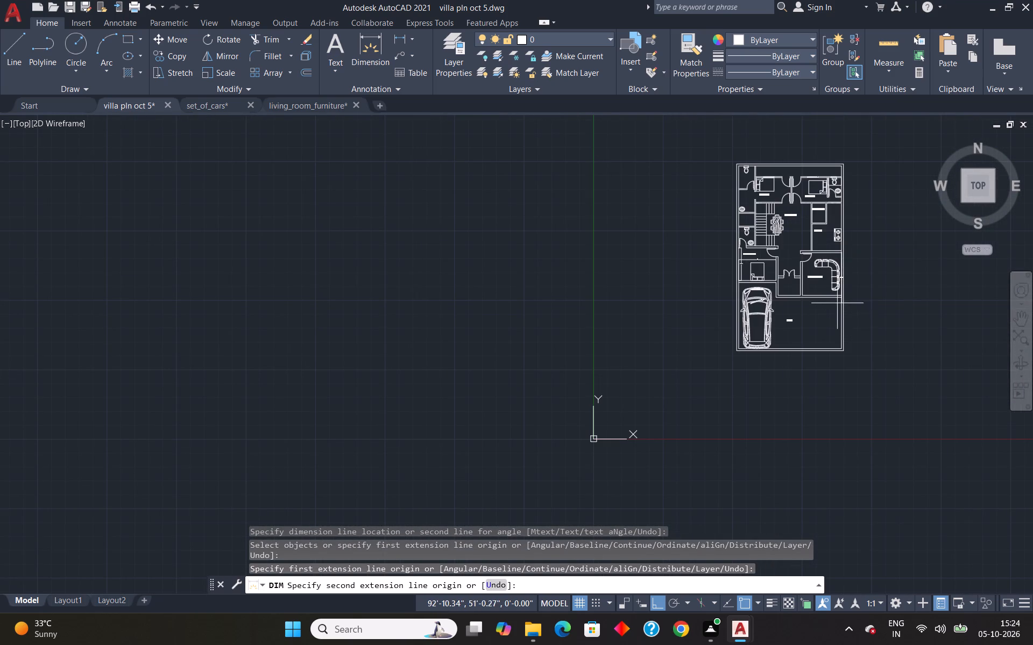
scroll(837, 303, up, 5)
click(834, 218)
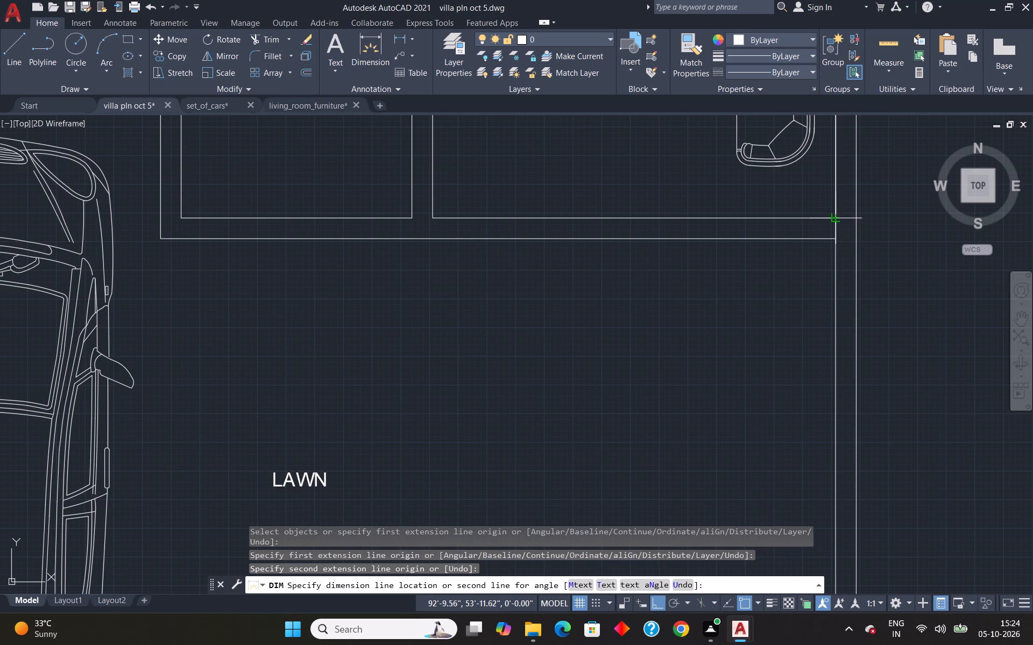
scroll(834, 218, down, 3)
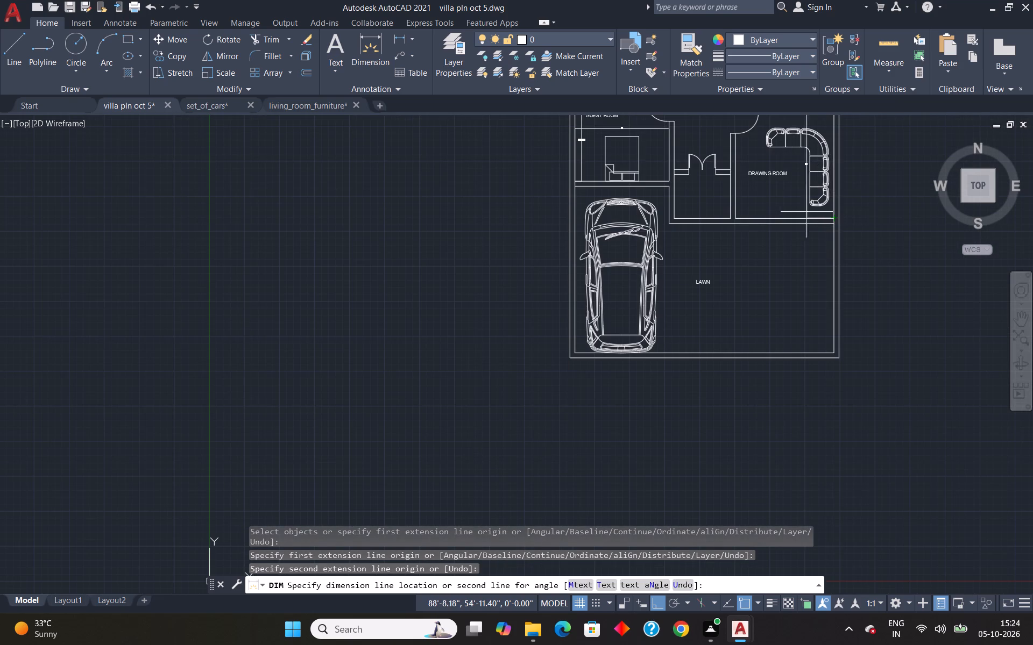
scroll(830, 212, up, 4)
click(828, 211)
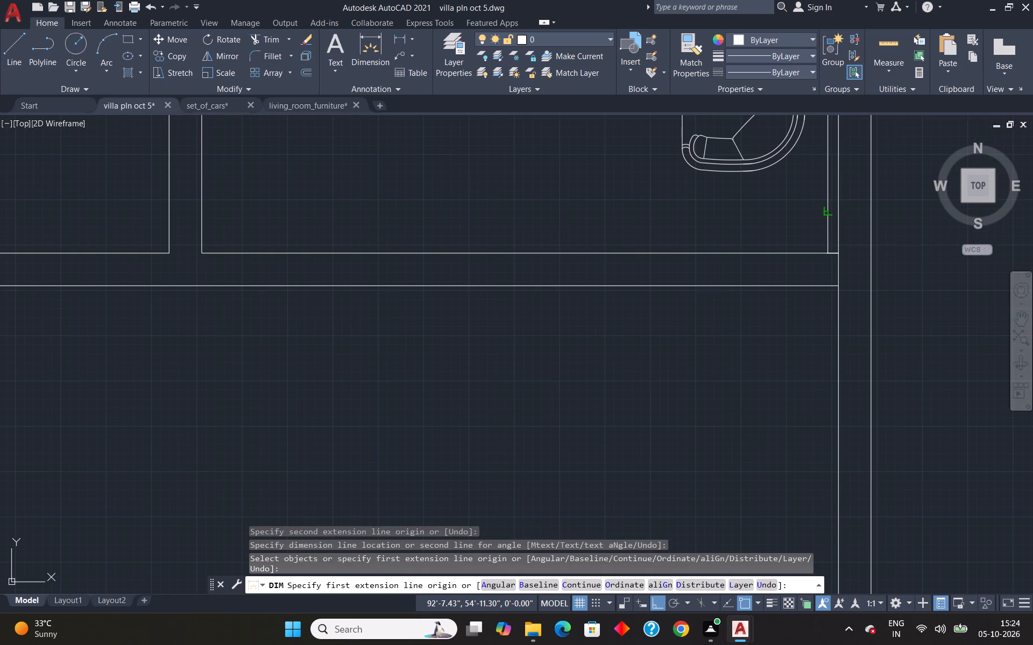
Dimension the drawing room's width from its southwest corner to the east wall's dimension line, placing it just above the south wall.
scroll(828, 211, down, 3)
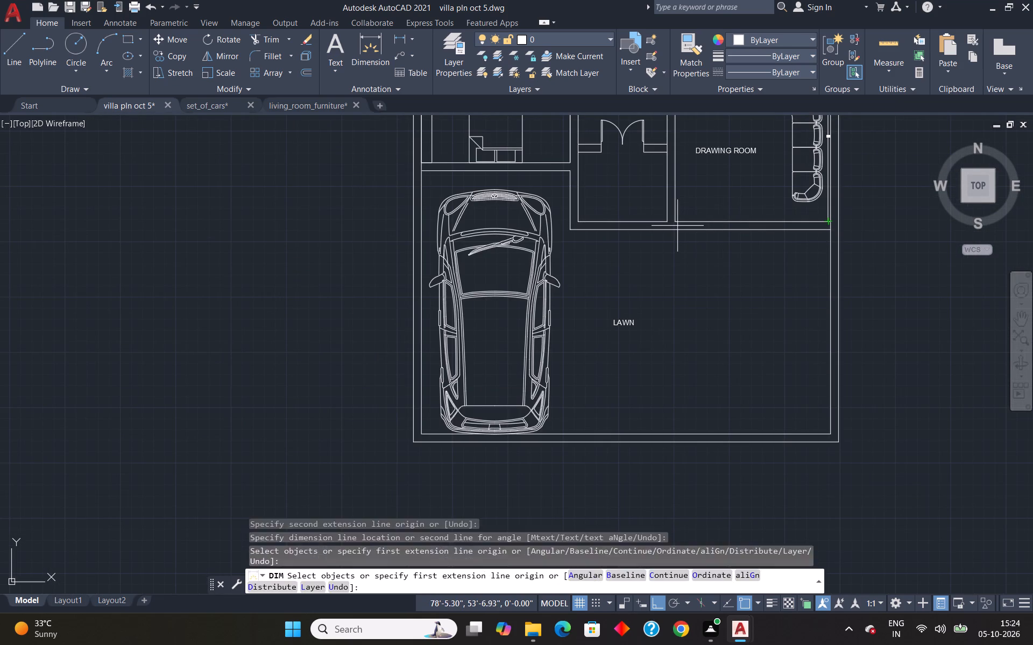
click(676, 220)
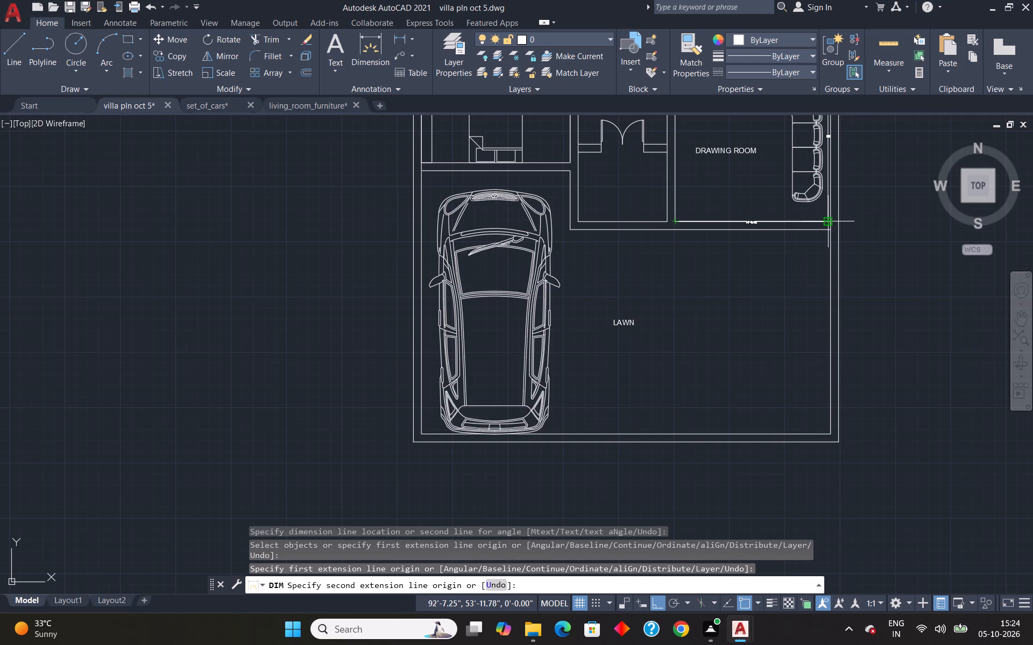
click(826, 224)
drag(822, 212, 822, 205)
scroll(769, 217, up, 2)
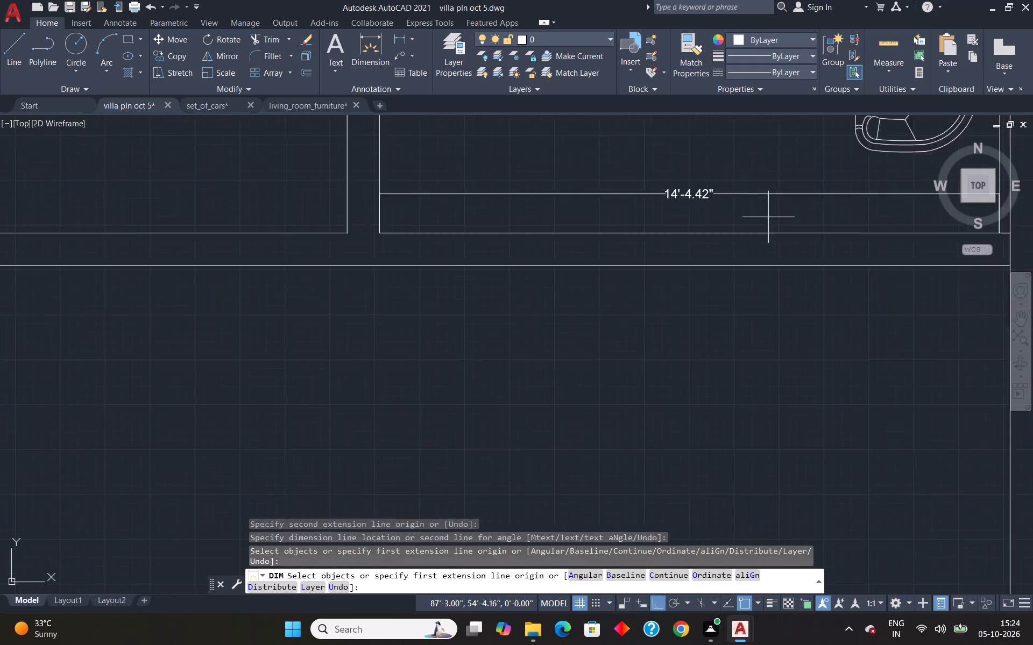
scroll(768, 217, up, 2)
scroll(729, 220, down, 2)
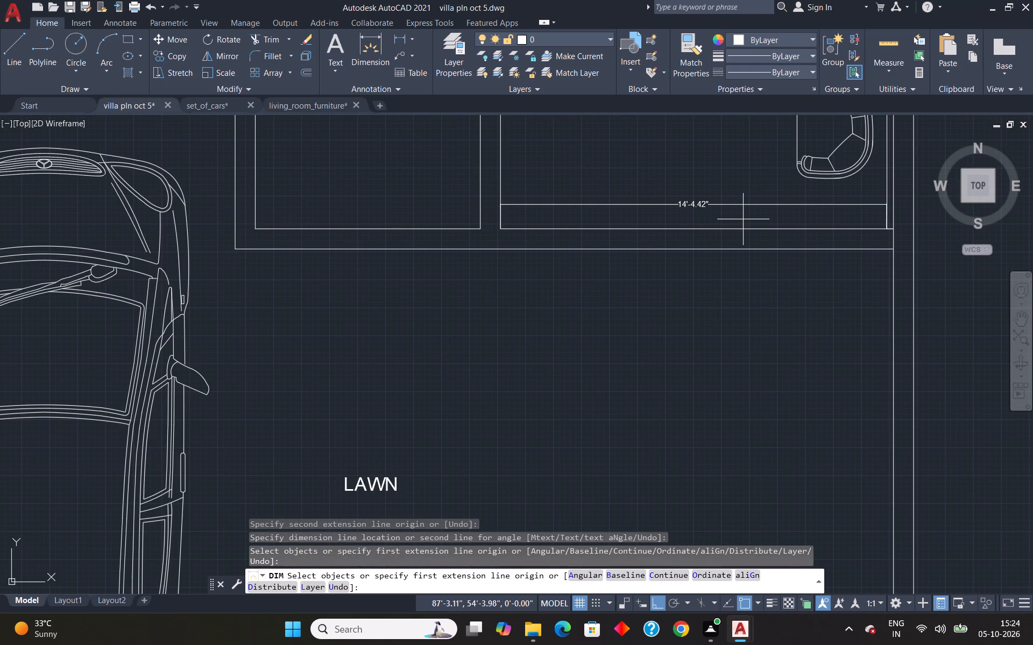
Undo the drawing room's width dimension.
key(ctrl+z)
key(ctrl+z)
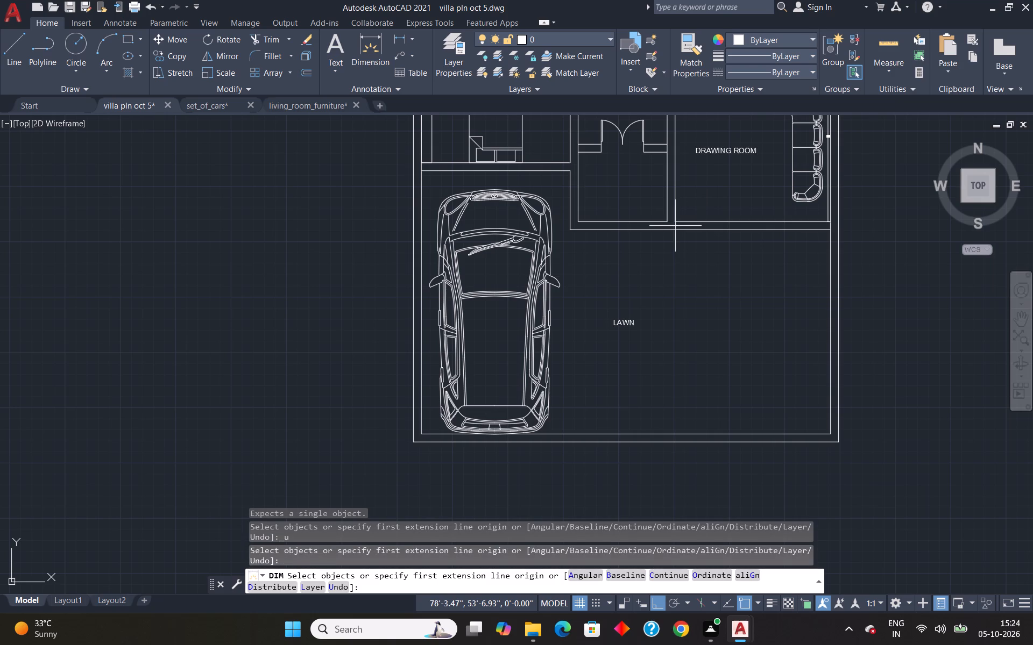
Dimension the full length of the drawing room's south wall line, placing the dimension line just inside the room.
click(731, 221)
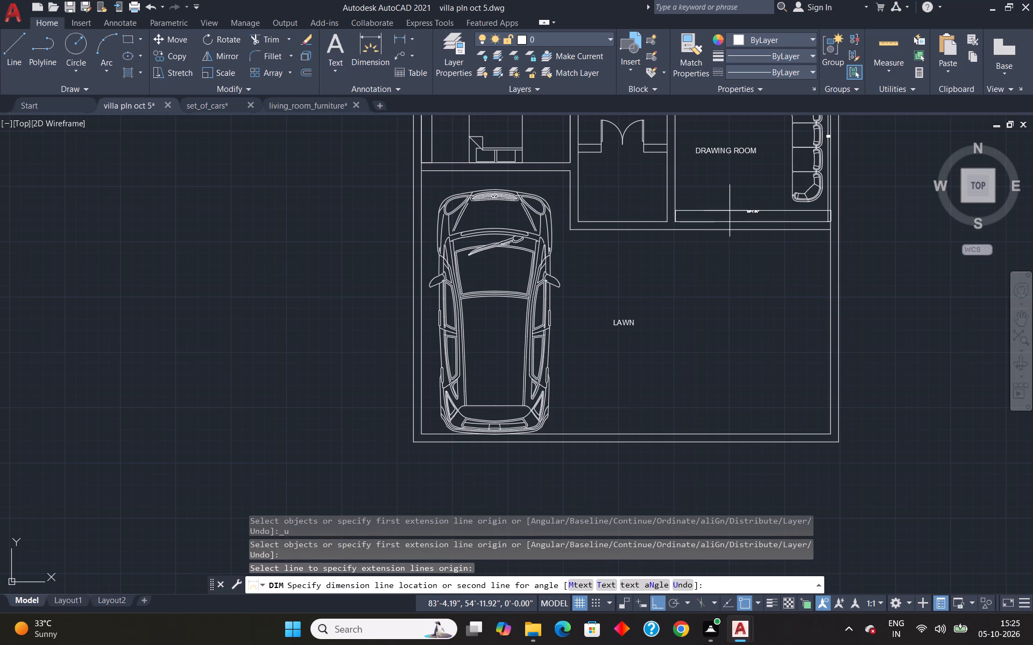
scroll(730, 211, up, 3)
click(730, 211)
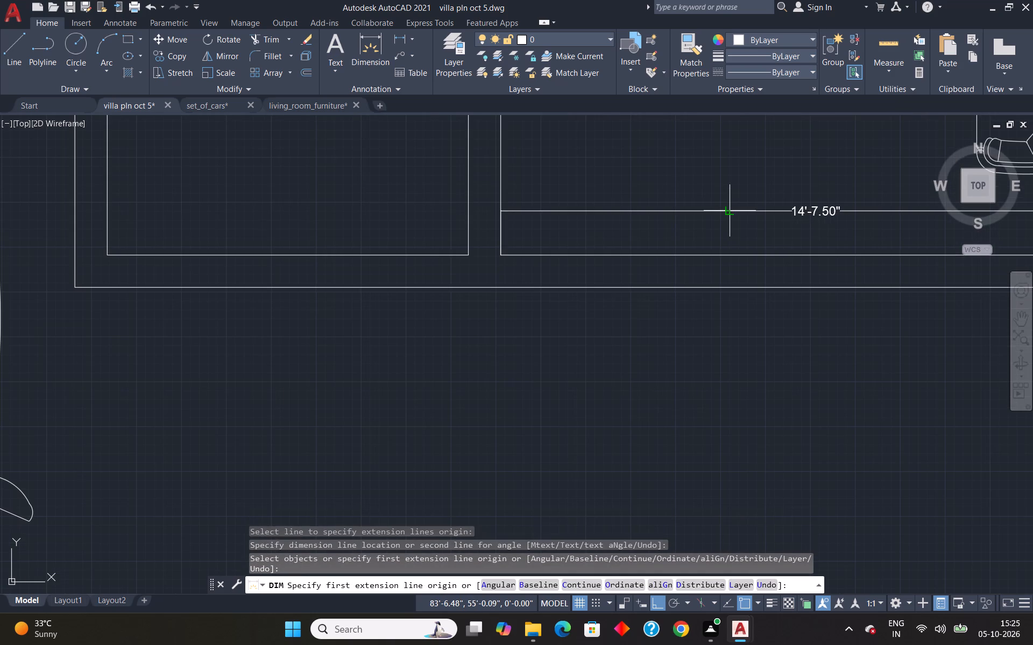
scroll(730, 211, down, 5)
scroll(765, 210, up, 5)
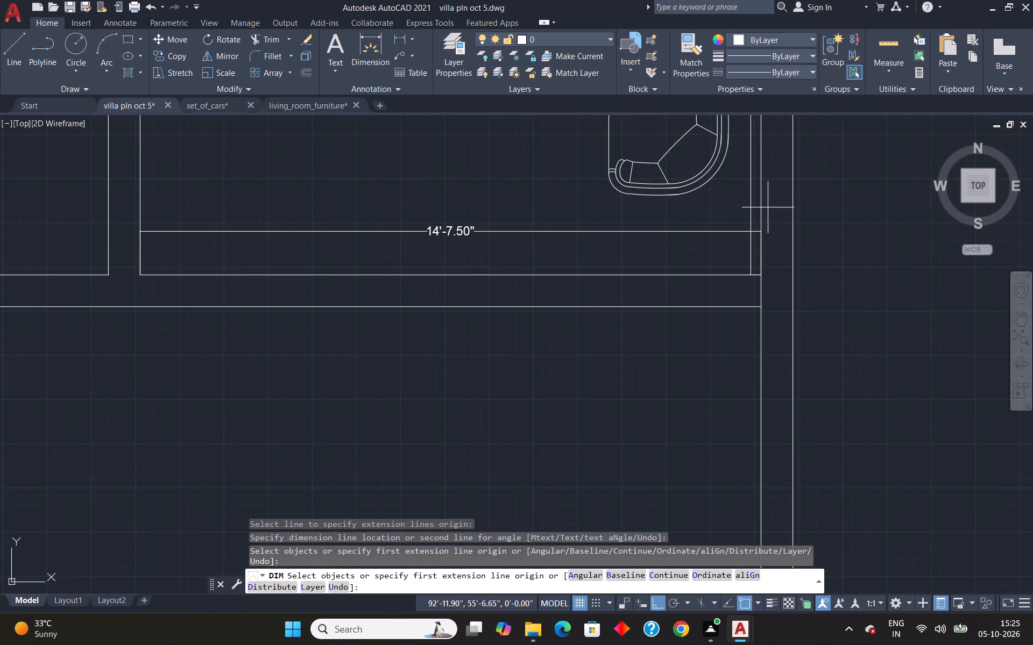
key(Escape)
Add the single-line text label "RARE OPEN", 6" high with 0 rotation, in the open strip north of the northwest bedroom.
scroll(770, 234, down, 6)
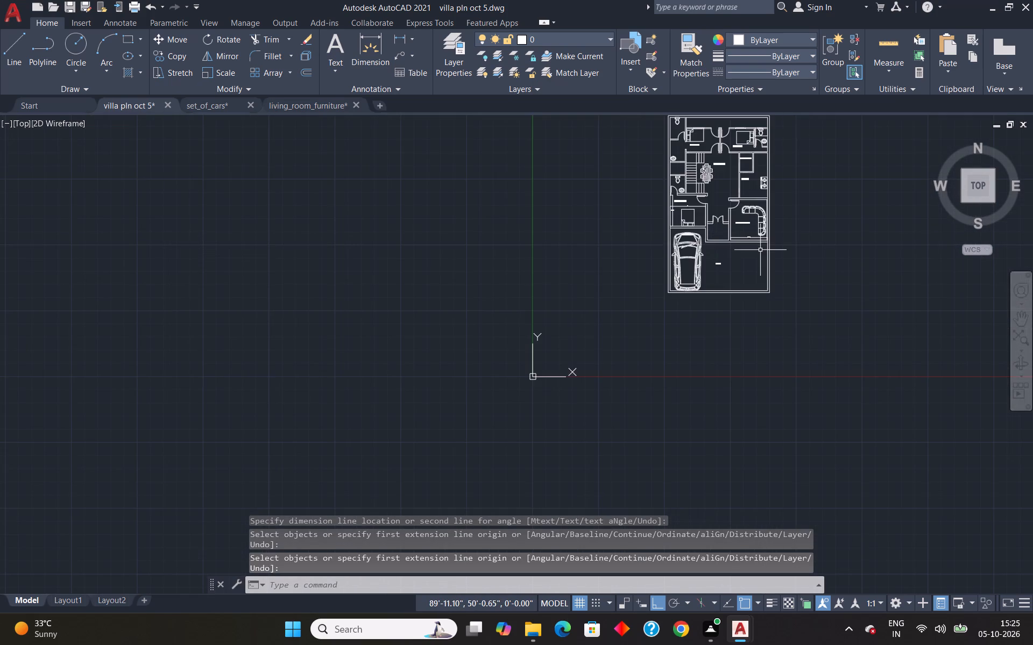
scroll(760, 250, down, 3)
scroll(742, 223, up, 5)
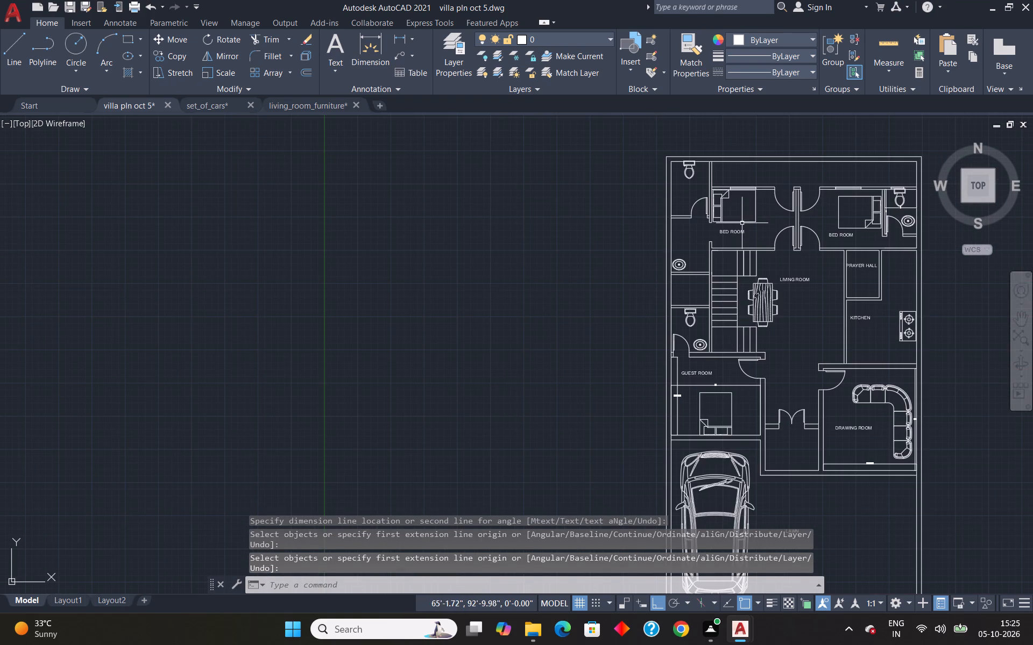
scroll(799, 155, up, 2)
text(DT)
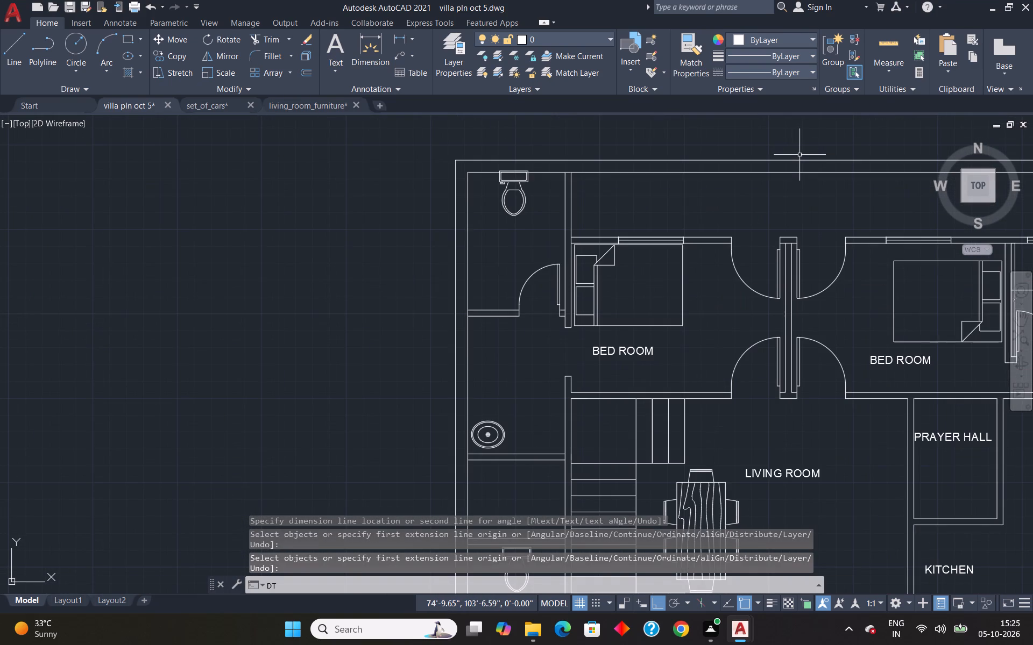
key(Return)
scroll(699, 192, up, 2)
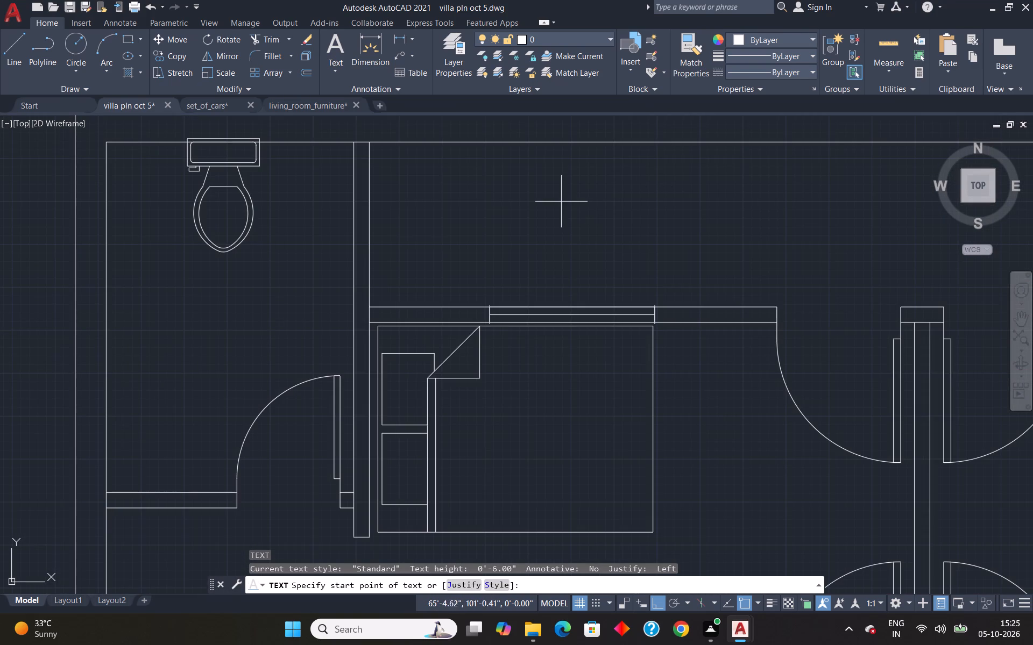
click(576, 206)
key(Return)
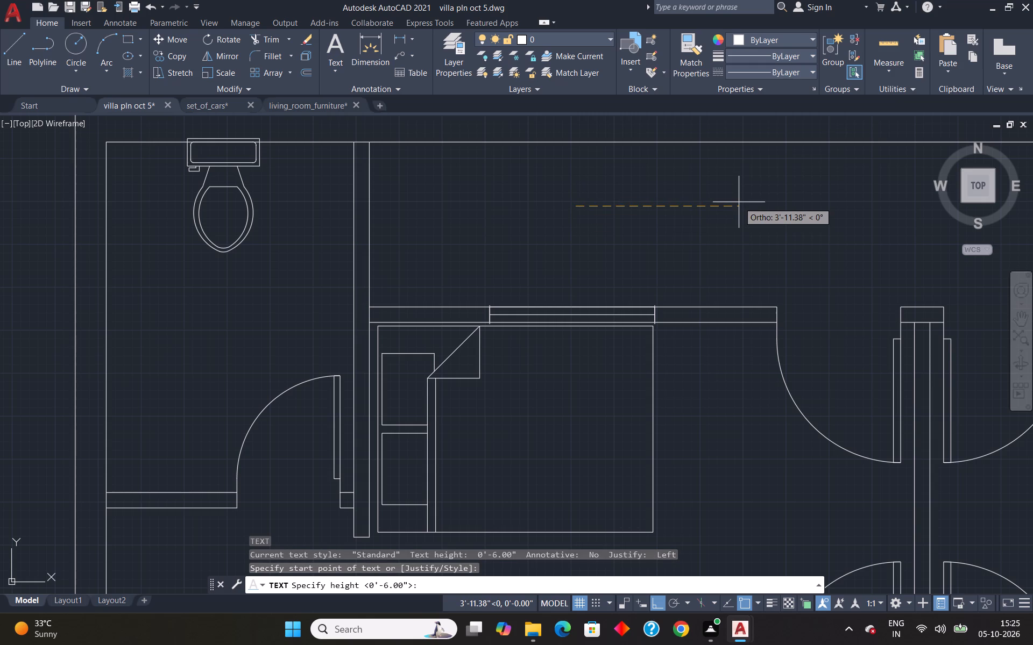
key(Return)
text(RA)
key(space)
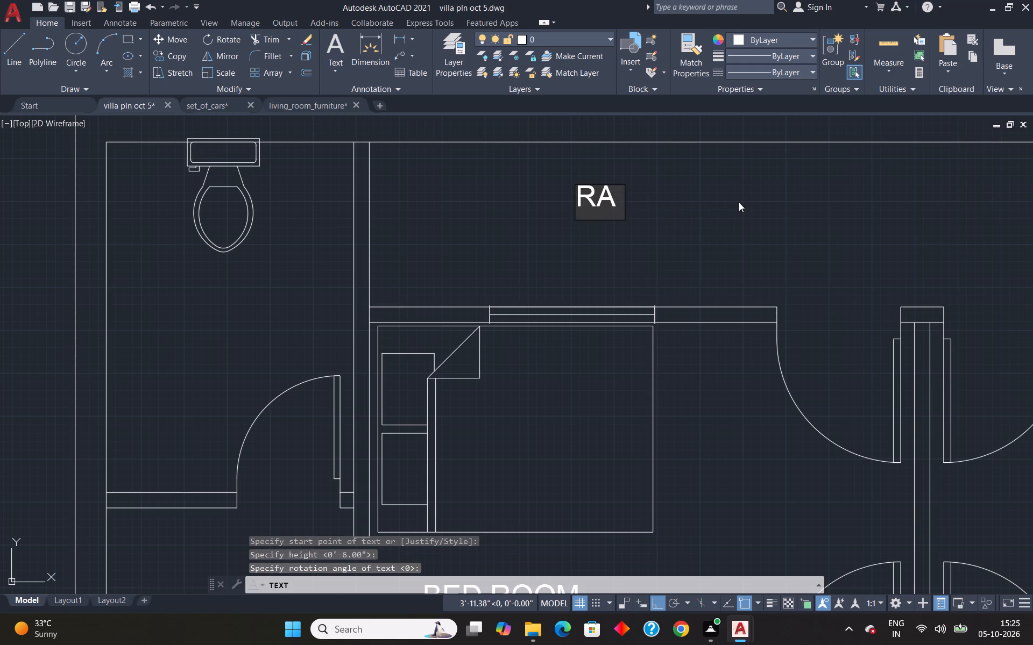
key(BackSpace)
text(RE OPEN)
key(Return)
key(Return)
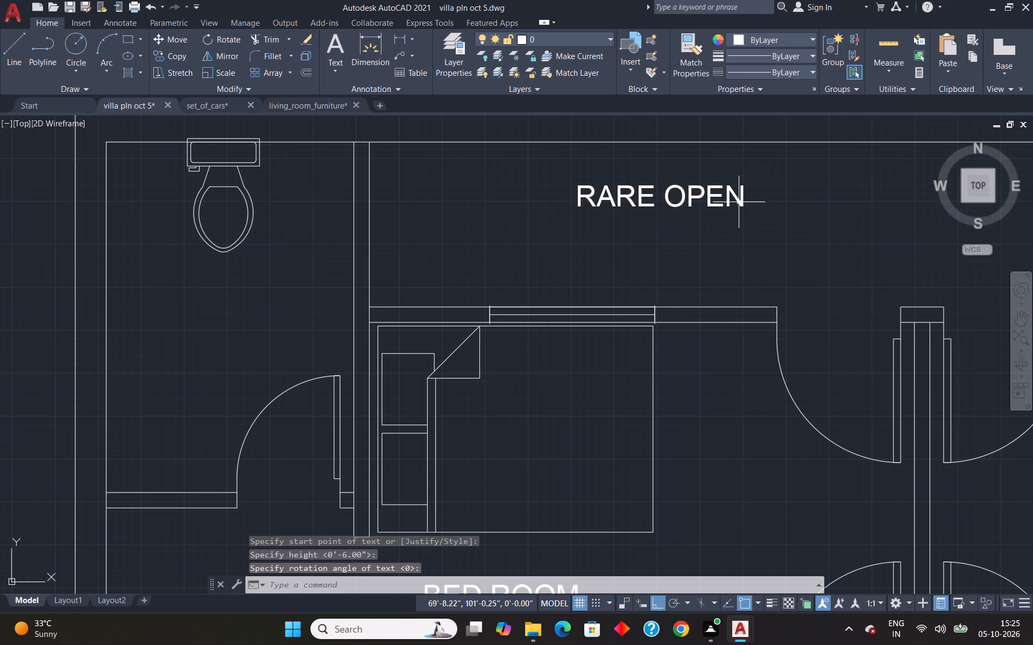
Save the villa plan drawing under its existing name.
scroll(735, 206, down, 5)
scroll(754, 194, up, 2)
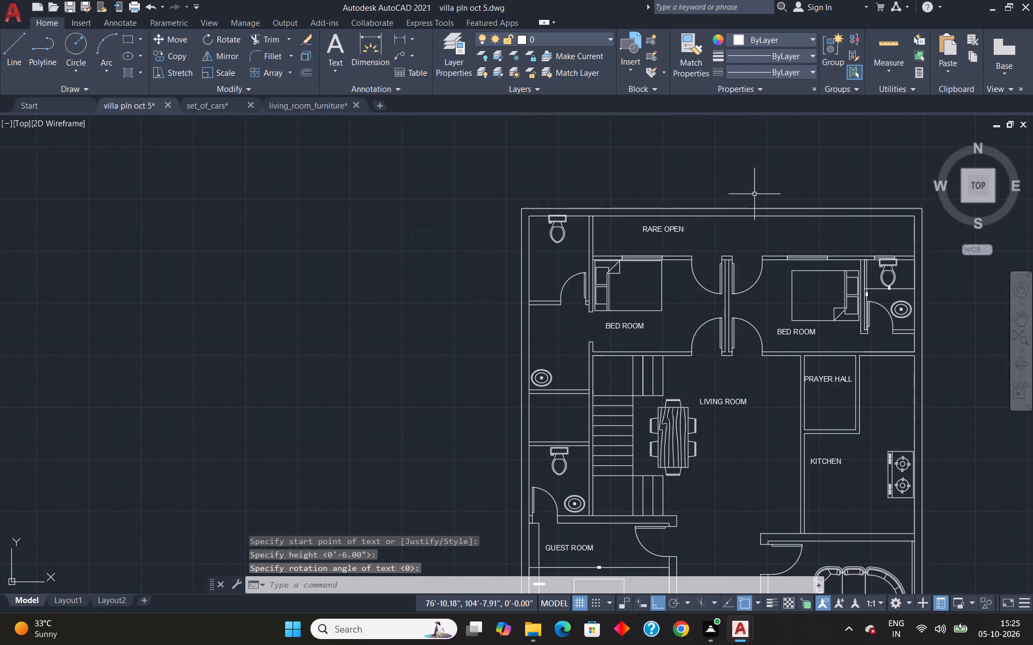
click(19, 10)
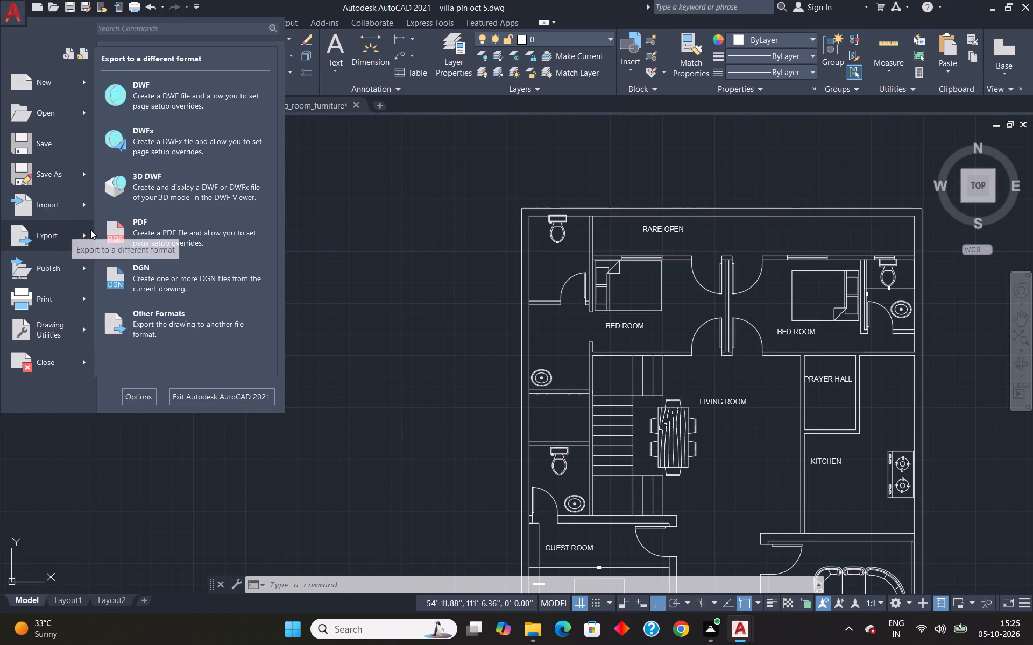
click(34, 152)
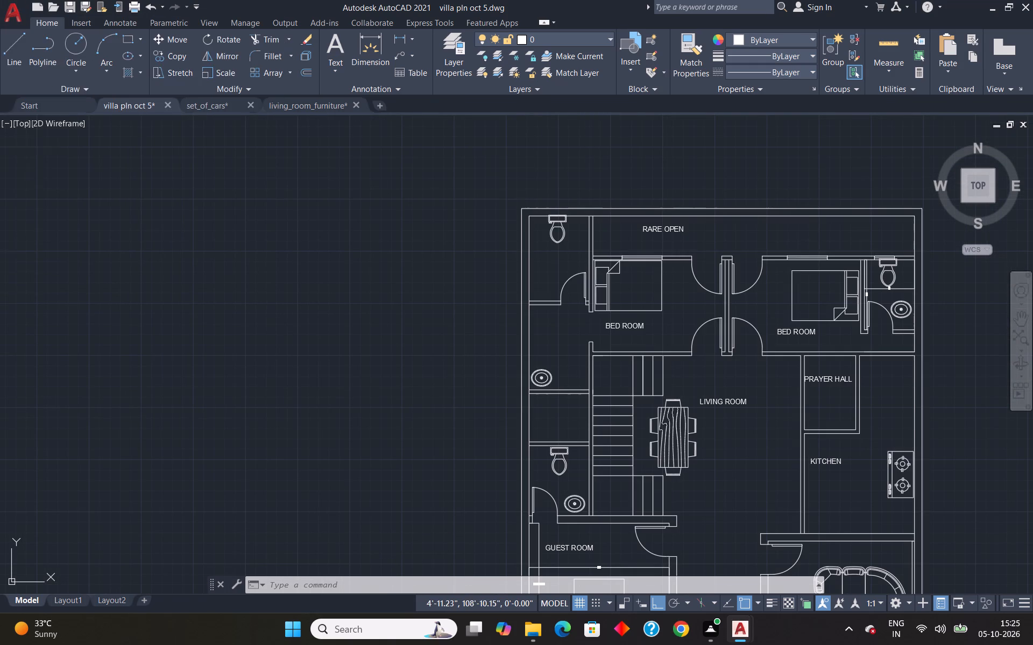
Export the villa plan drawing as a PDF file.
click(13, 16)
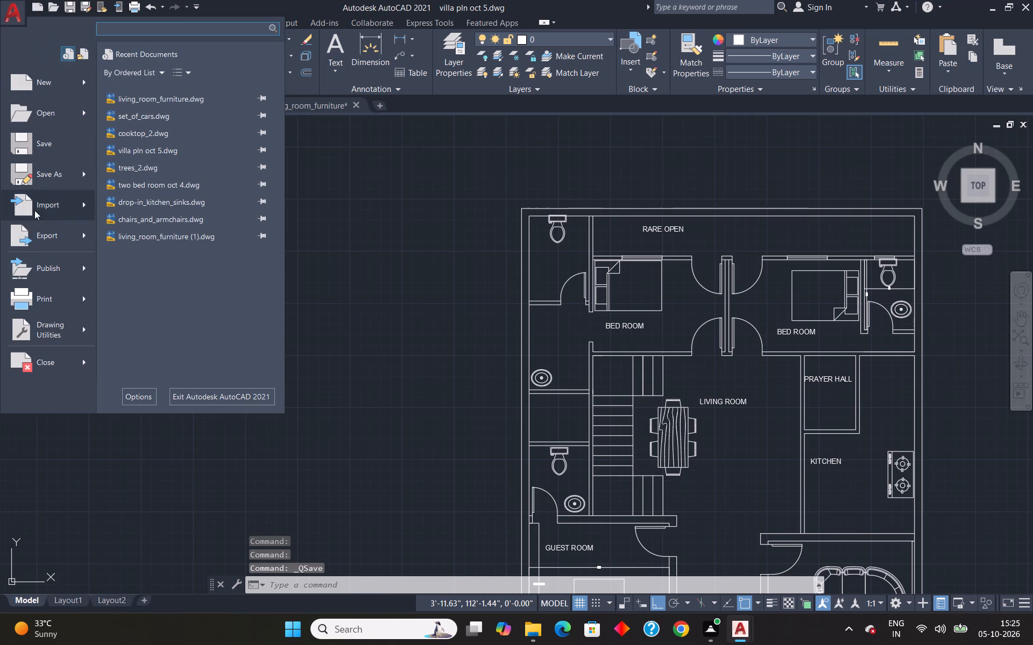
click(153, 239)
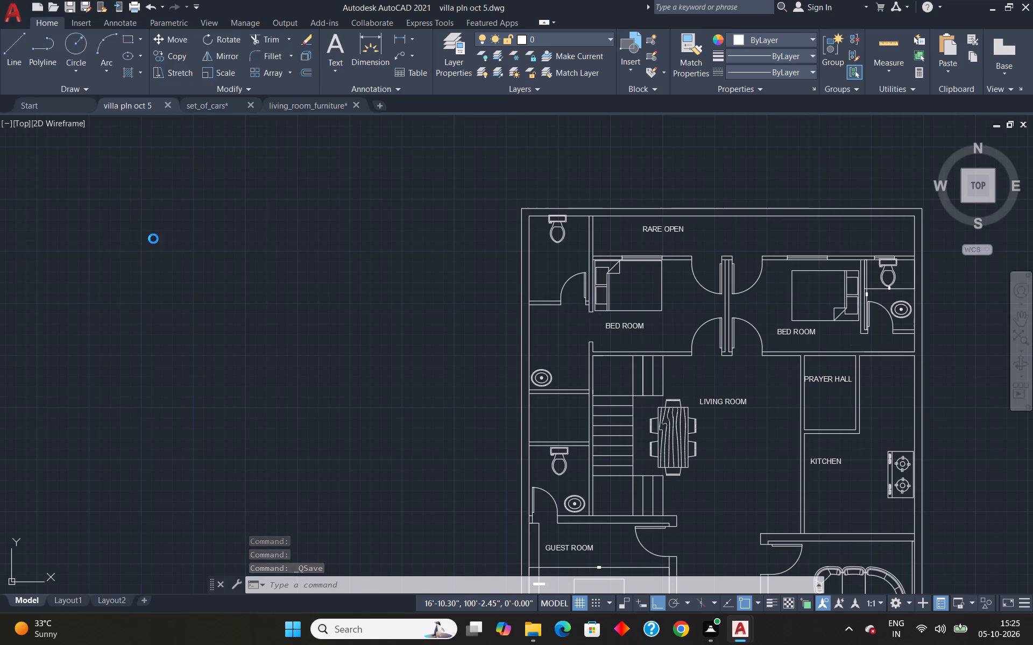
click(730, 445)
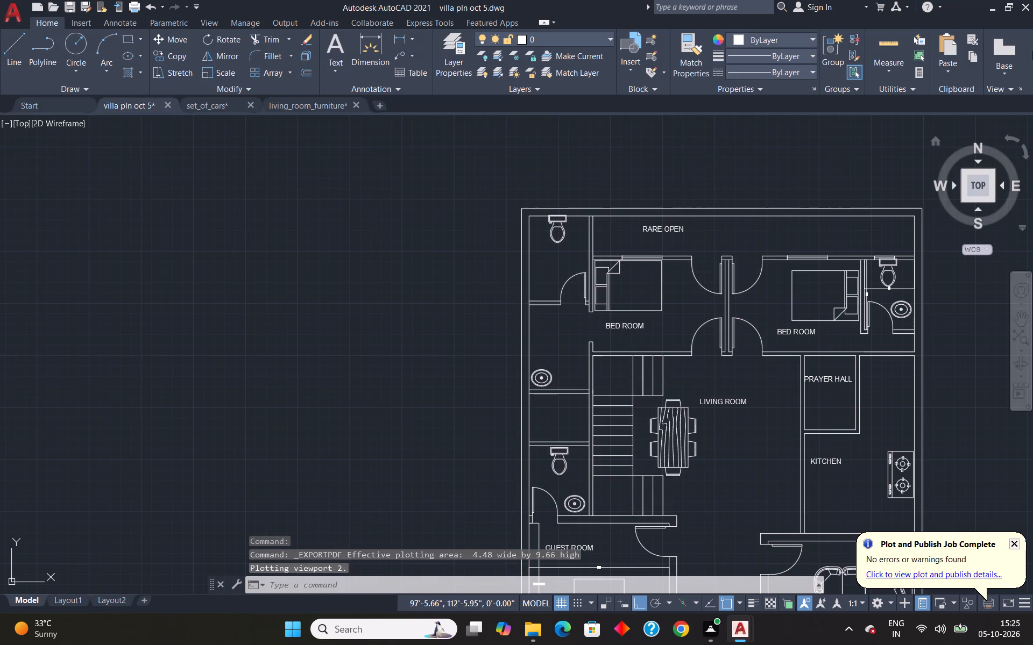
Minimize the AutoCAD window, leaving the villa plan drawing open.
click(1022, 9)
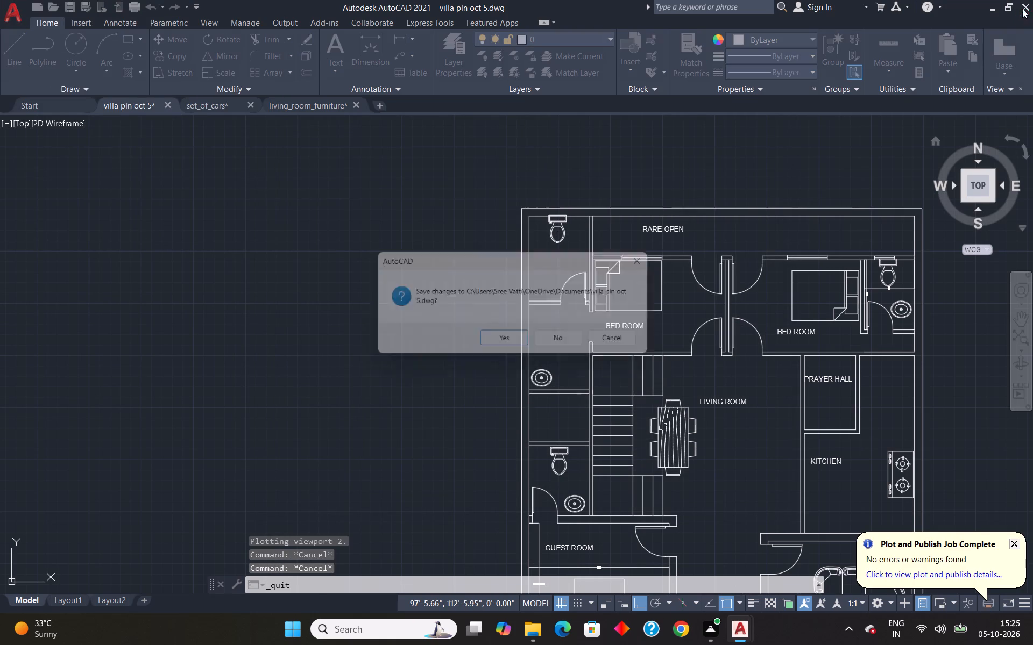
click(653, 256)
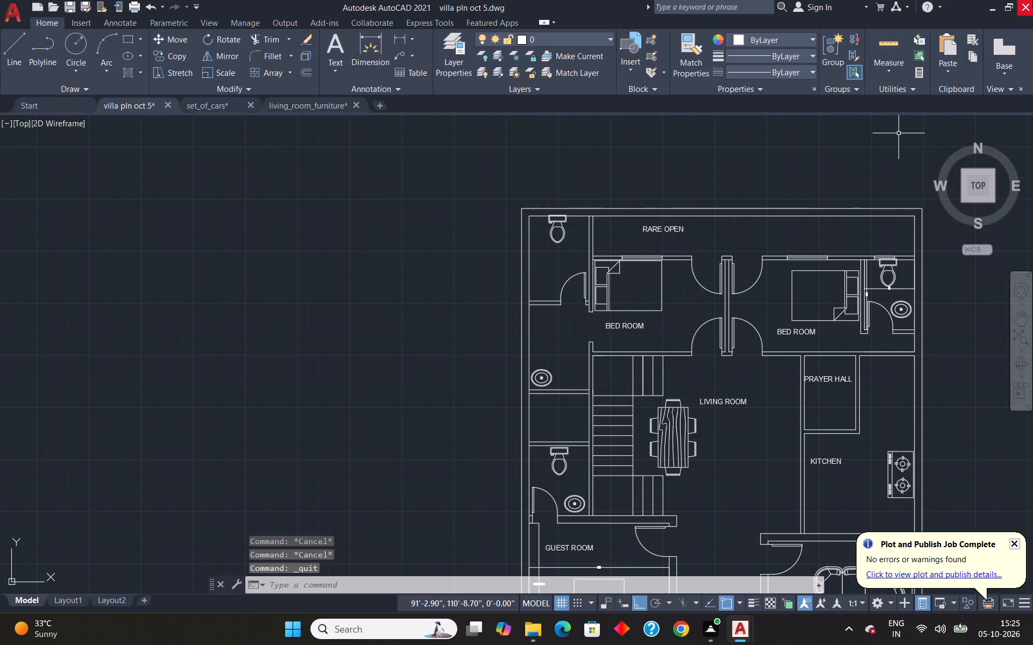
click(992, 8)
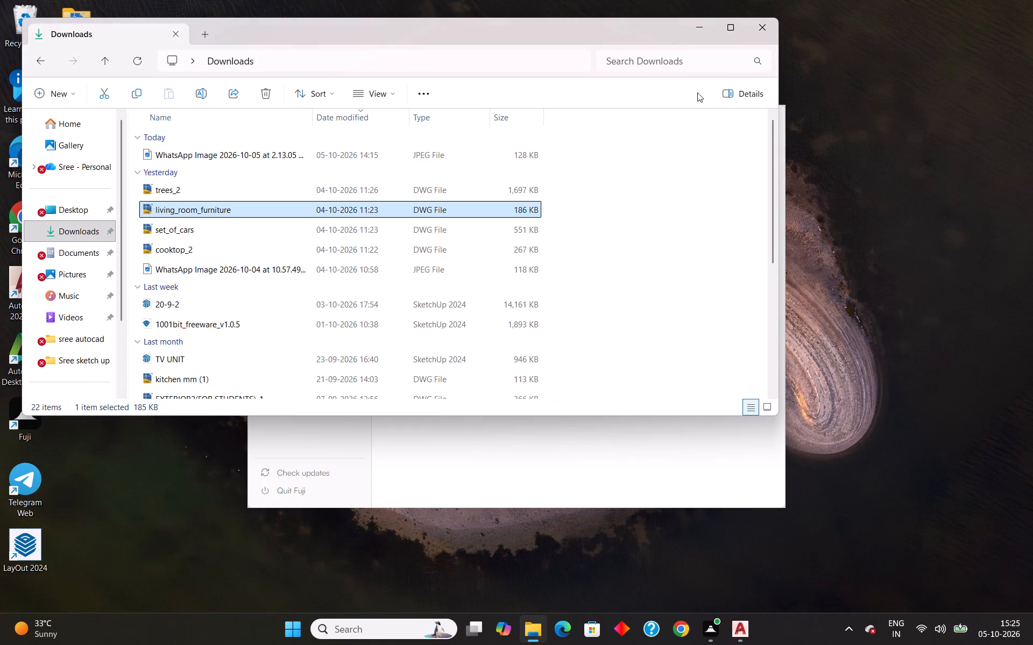